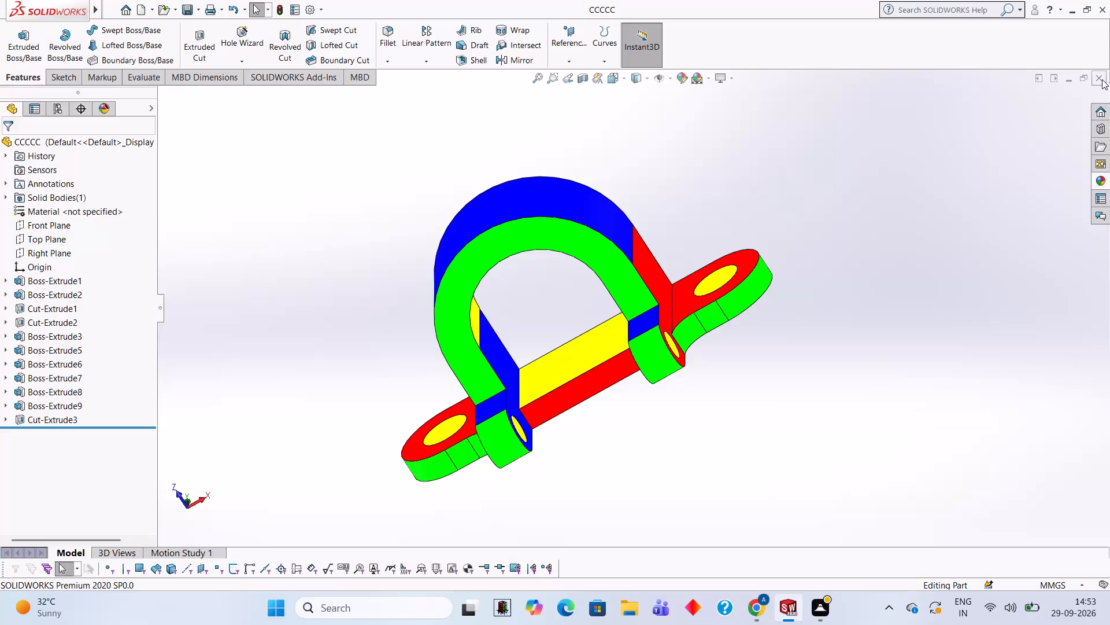
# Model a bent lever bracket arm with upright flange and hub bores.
# Close the CCCCC part and create a new part document.
pyautogui.click(1101, 79)
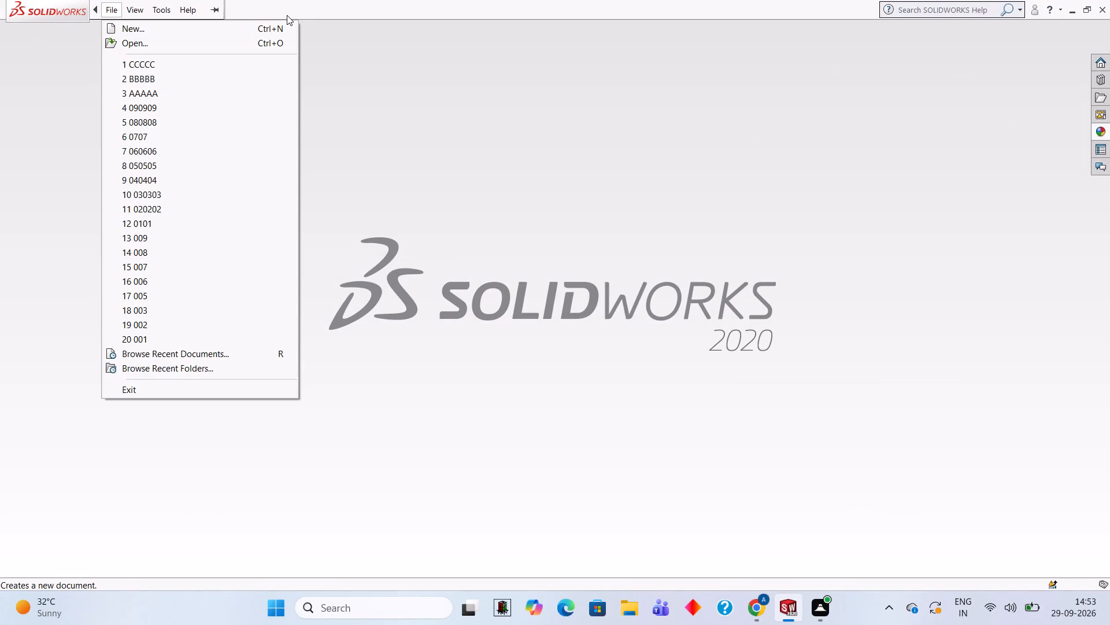
pyautogui.click(283, 13)
pyautogui.click(150, 14)
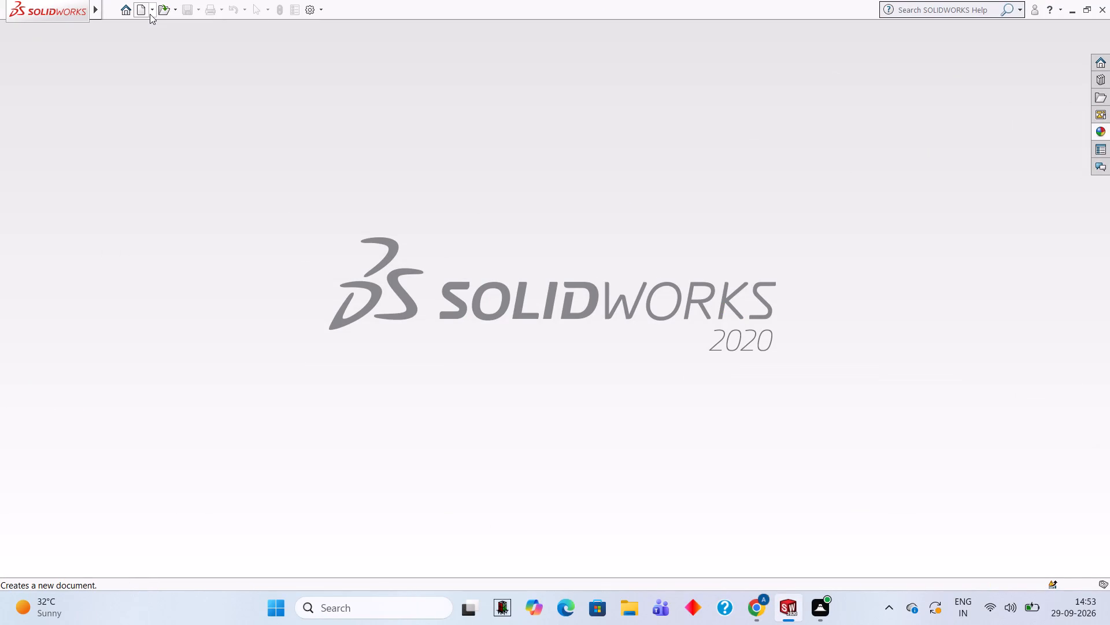
pyautogui.click(143, 10)
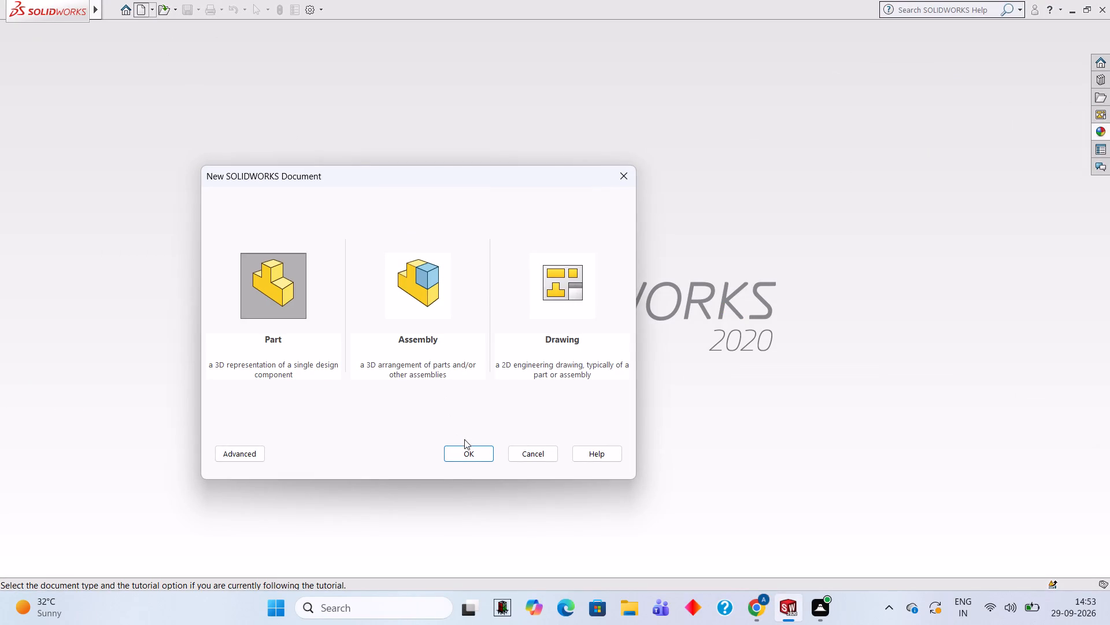
pyautogui.click(467, 459)
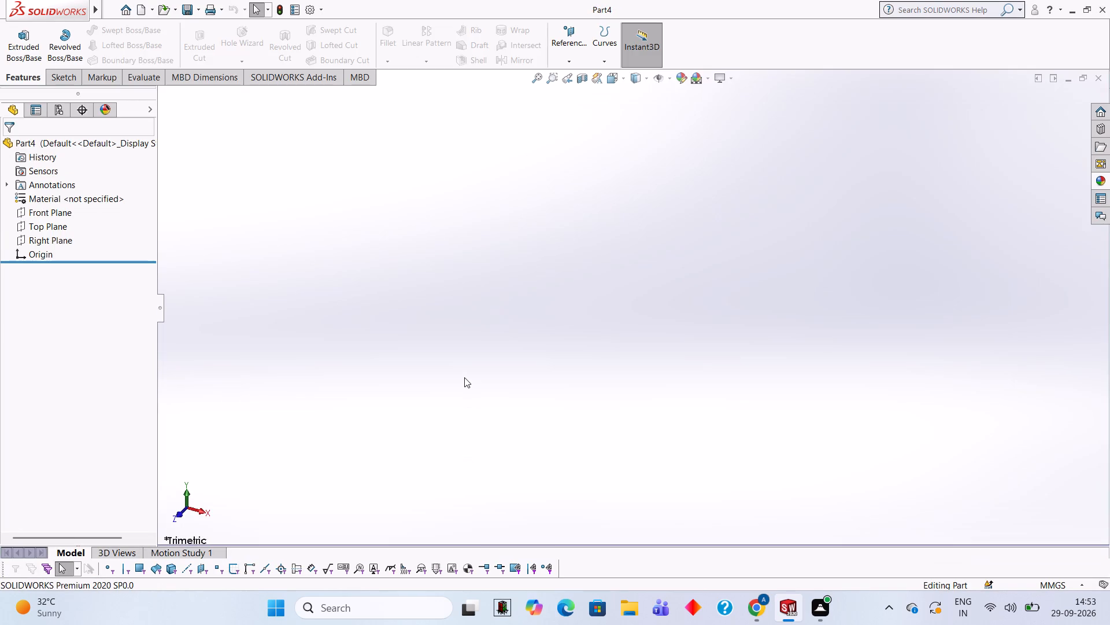
# Start a sketch on the Front Plane and draw a 130 mm horizontal line from the origin along positive X.
pyautogui.click(27, 217)
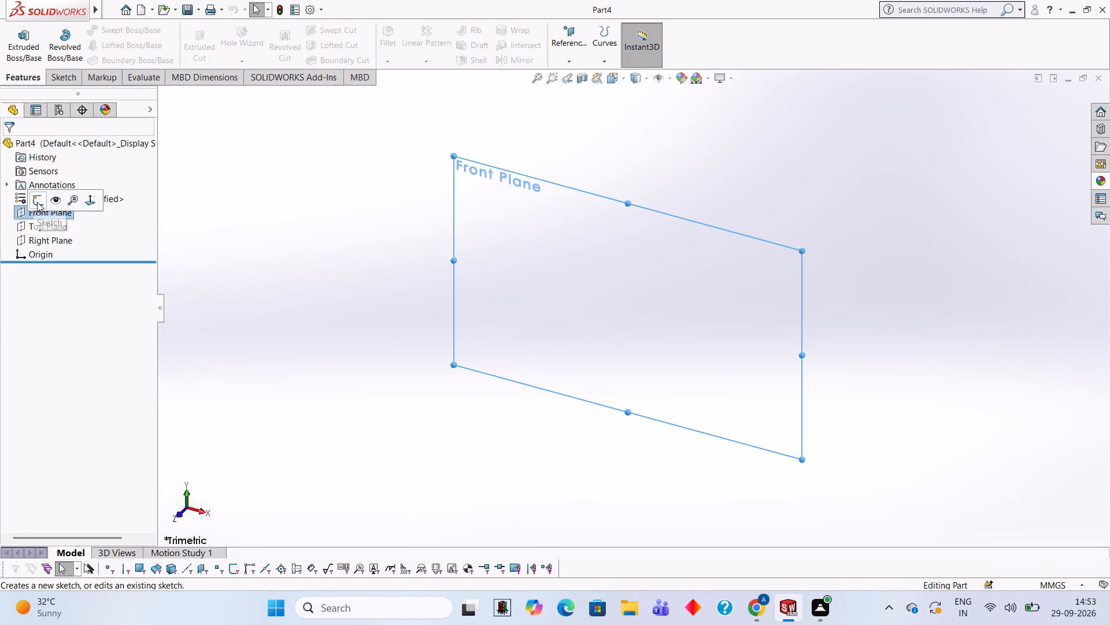
pyautogui.click(38, 198)
pyautogui.click(476, 256)
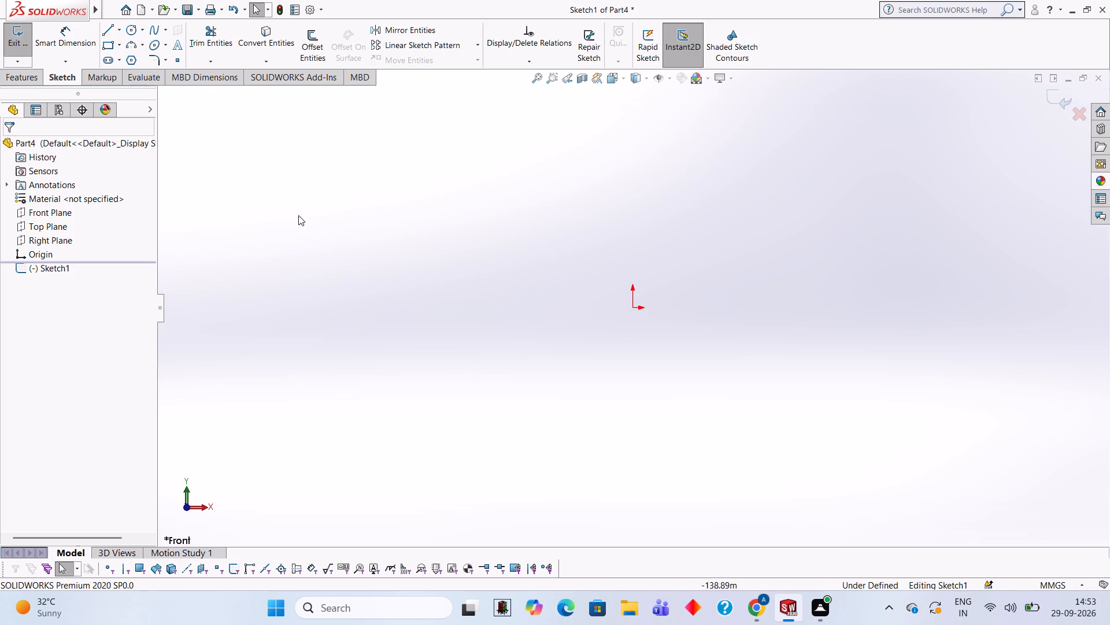
pyautogui.click(102, 31)
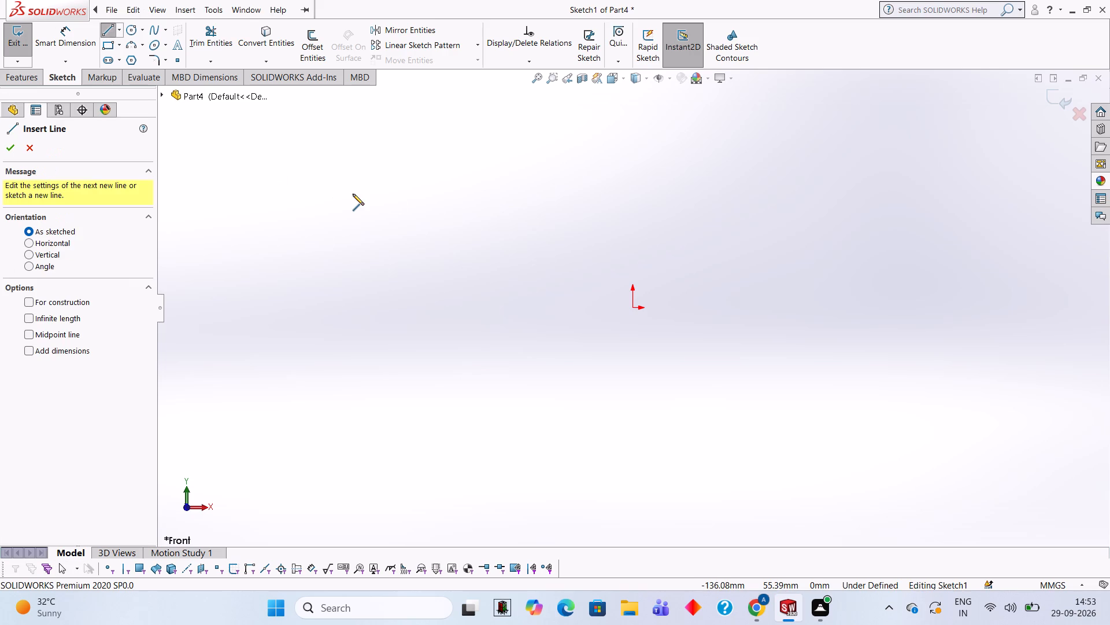
pyautogui.click(630, 307)
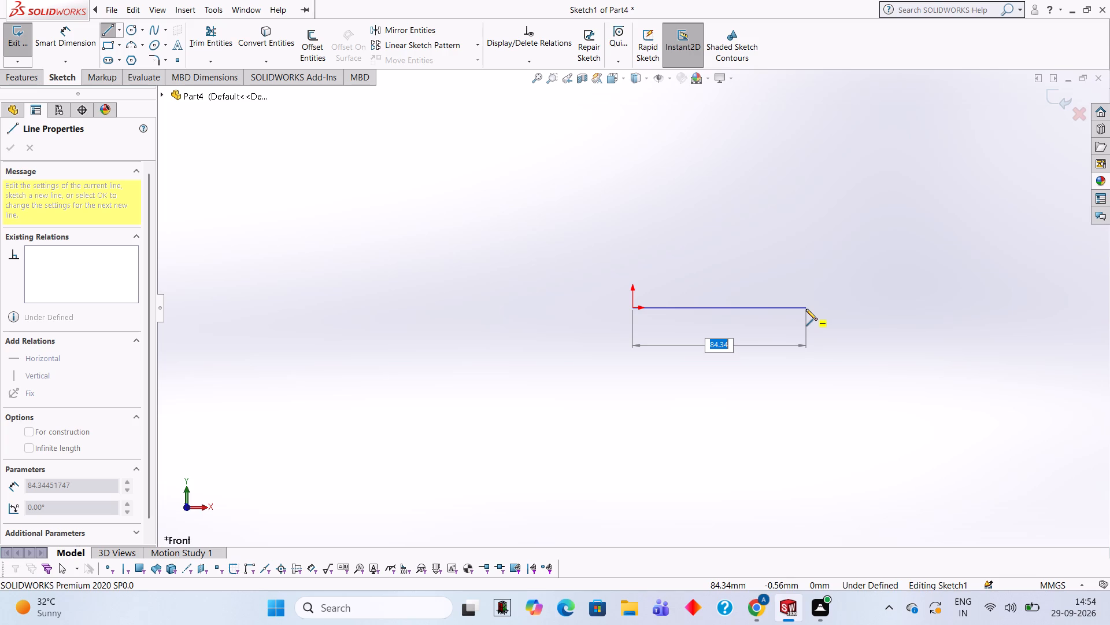
pyautogui.write('130')
pyautogui.press('Return')
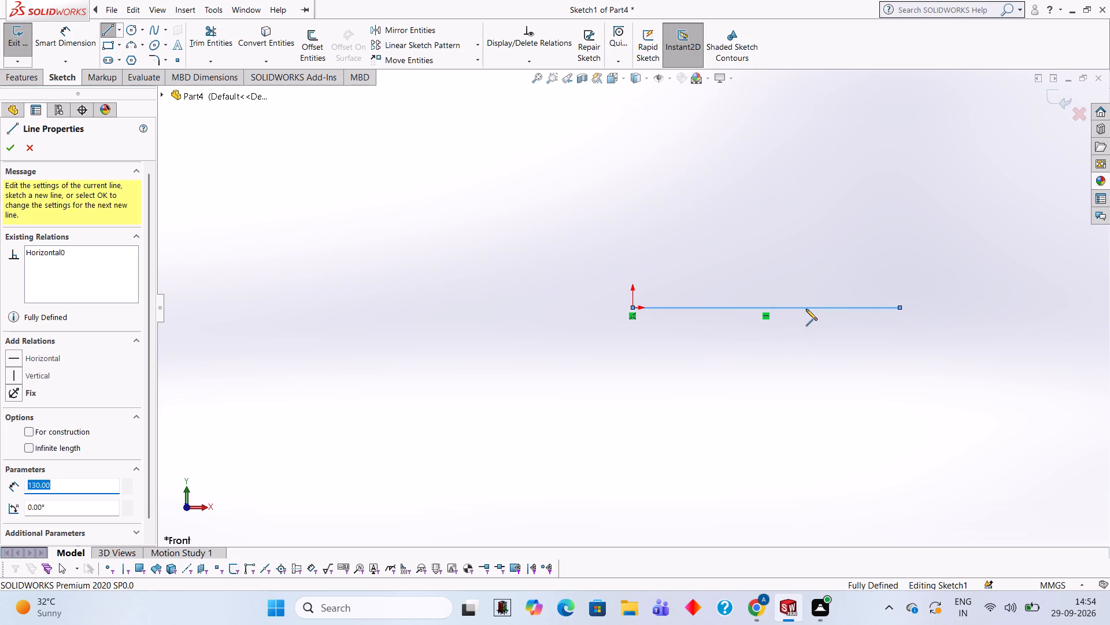
pyautogui.scroll(-3, 806, 309)
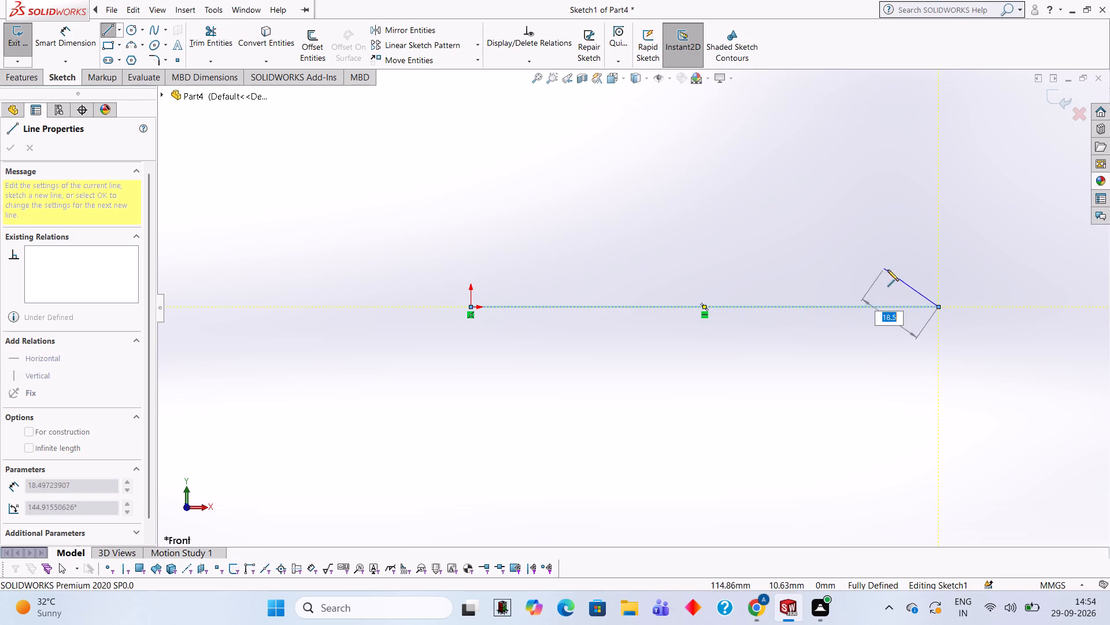
pyautogui.press('Escape')
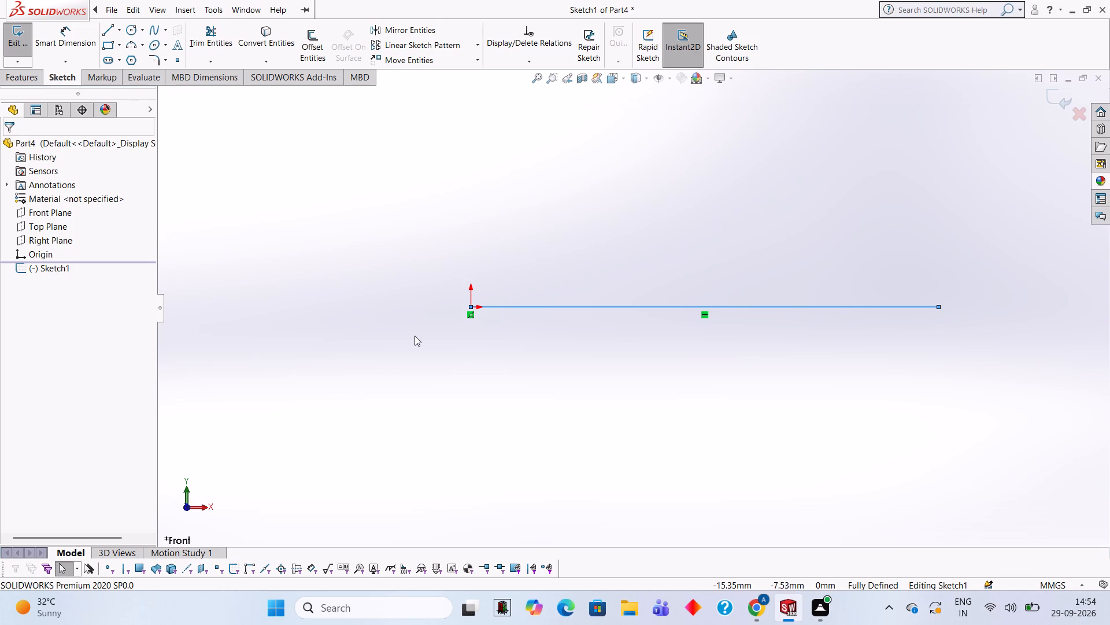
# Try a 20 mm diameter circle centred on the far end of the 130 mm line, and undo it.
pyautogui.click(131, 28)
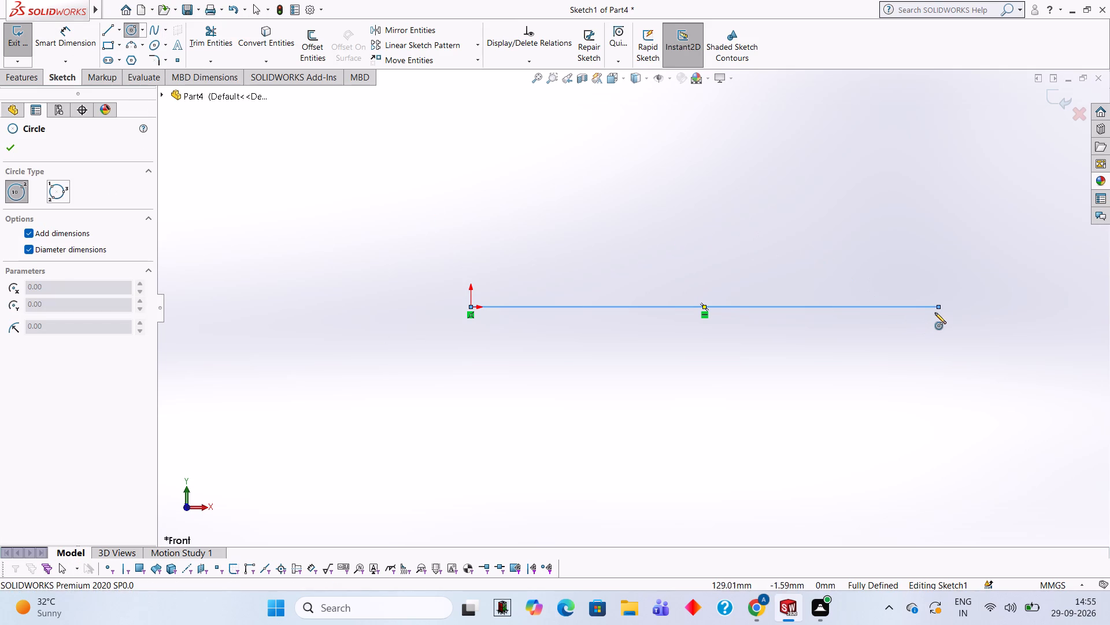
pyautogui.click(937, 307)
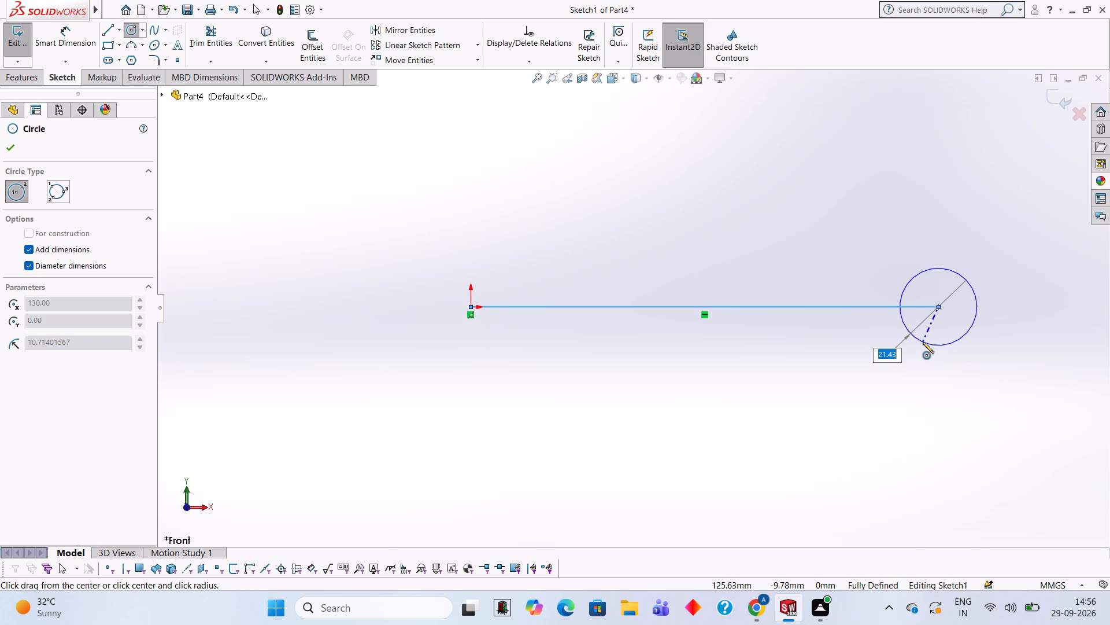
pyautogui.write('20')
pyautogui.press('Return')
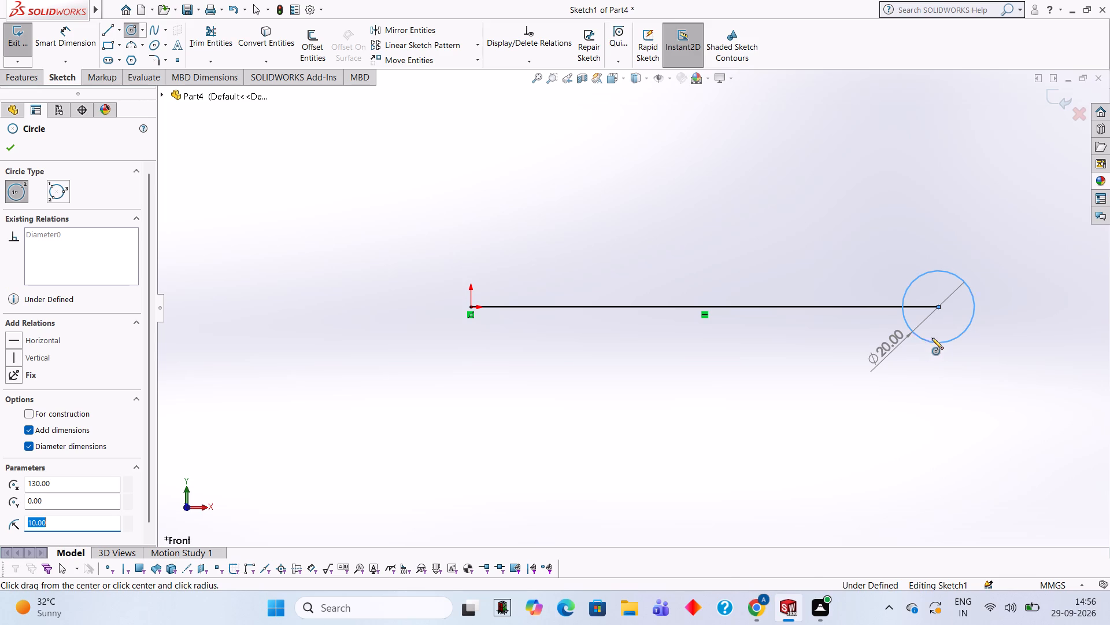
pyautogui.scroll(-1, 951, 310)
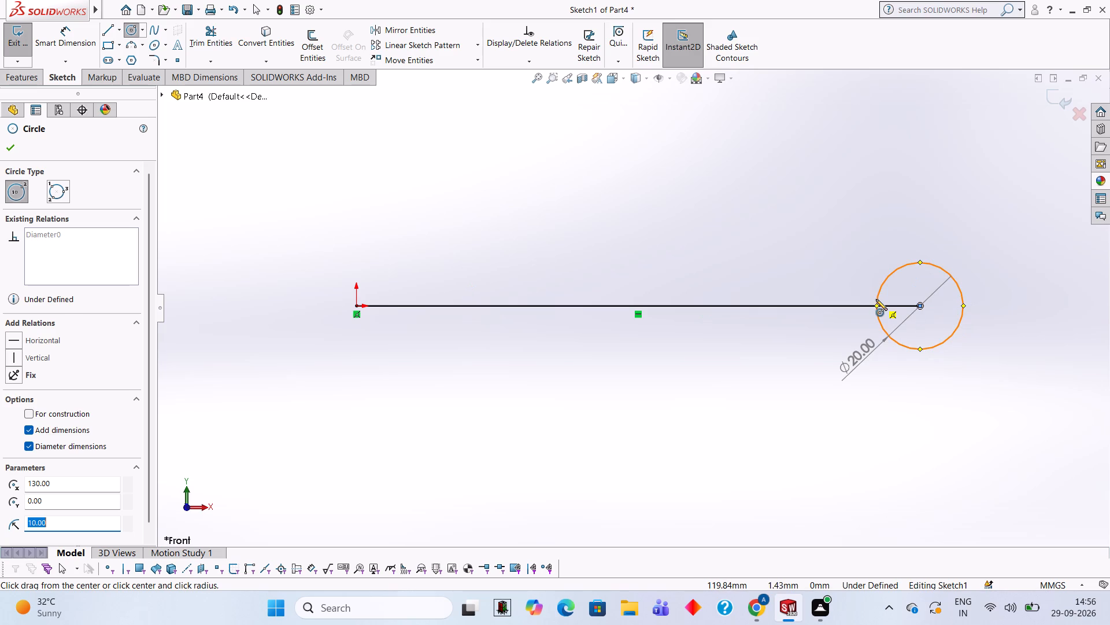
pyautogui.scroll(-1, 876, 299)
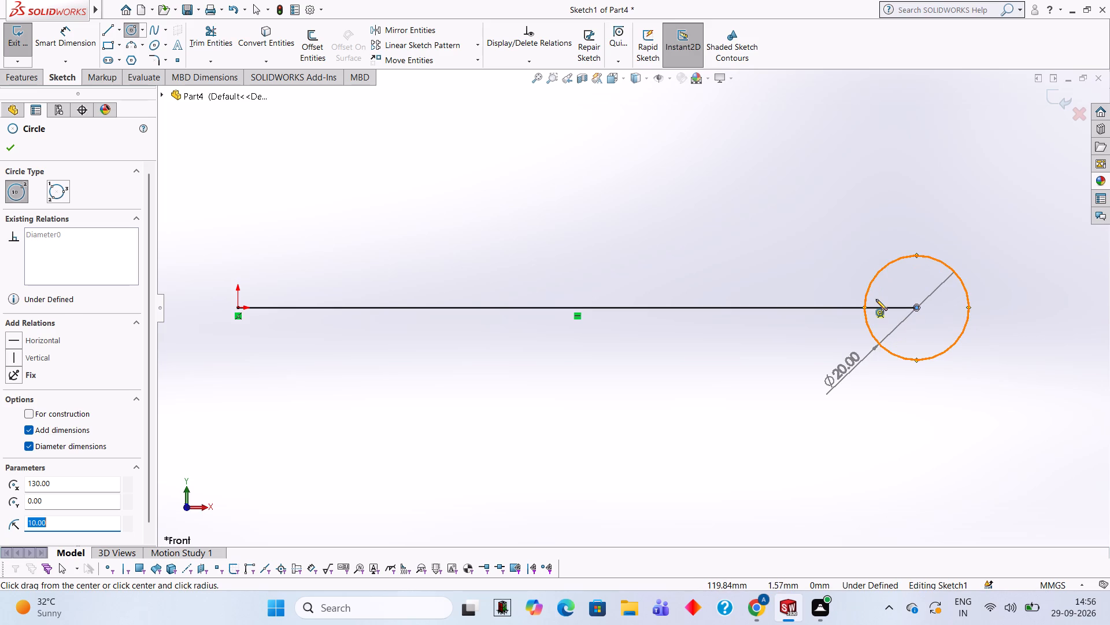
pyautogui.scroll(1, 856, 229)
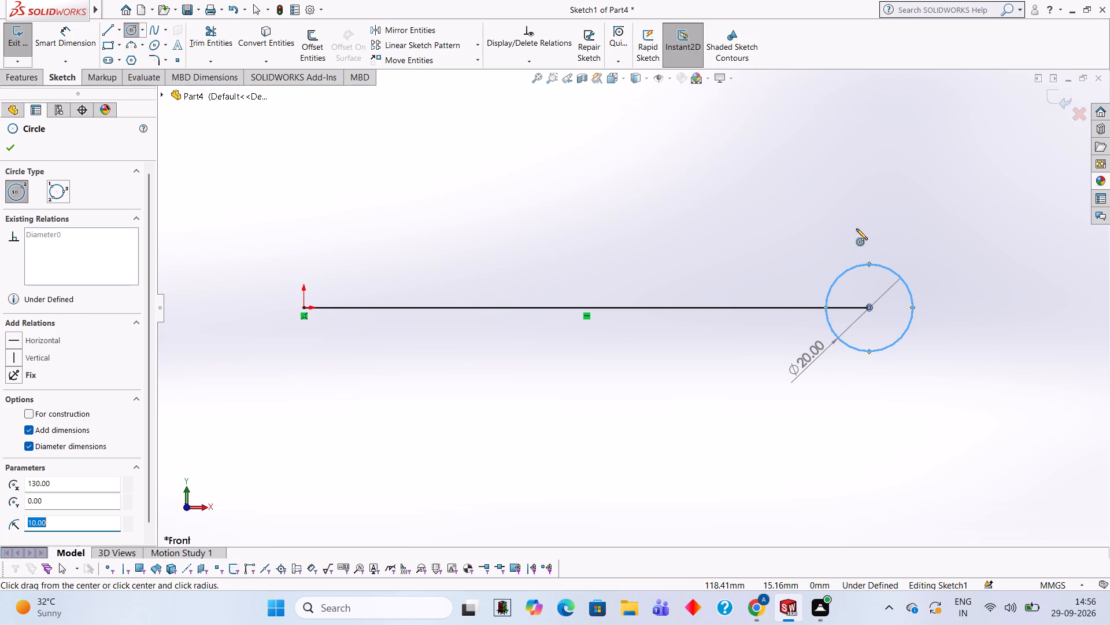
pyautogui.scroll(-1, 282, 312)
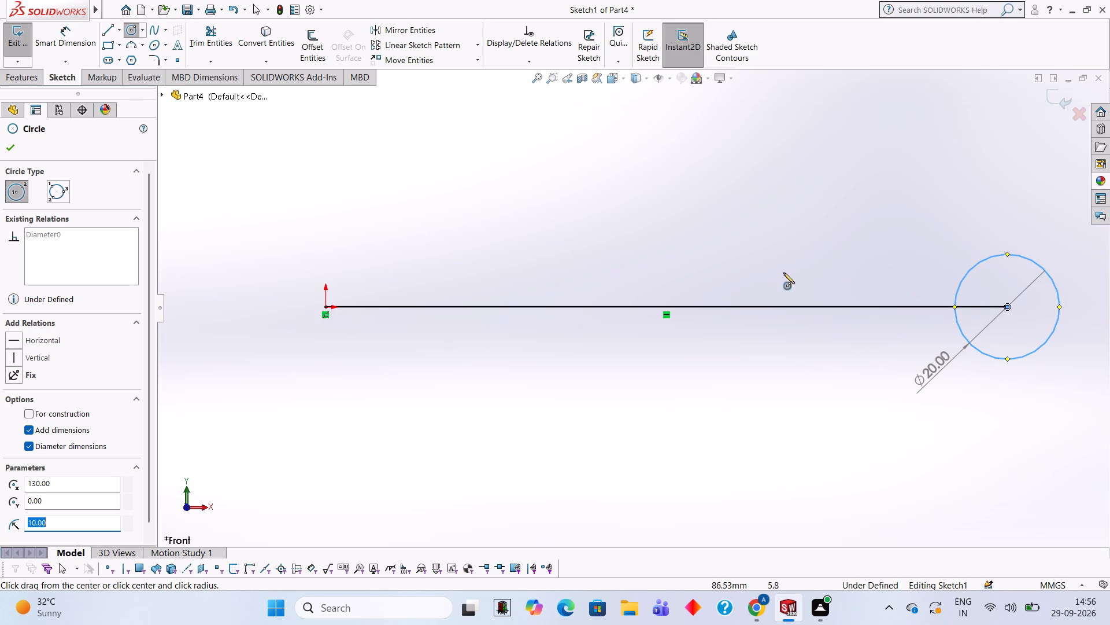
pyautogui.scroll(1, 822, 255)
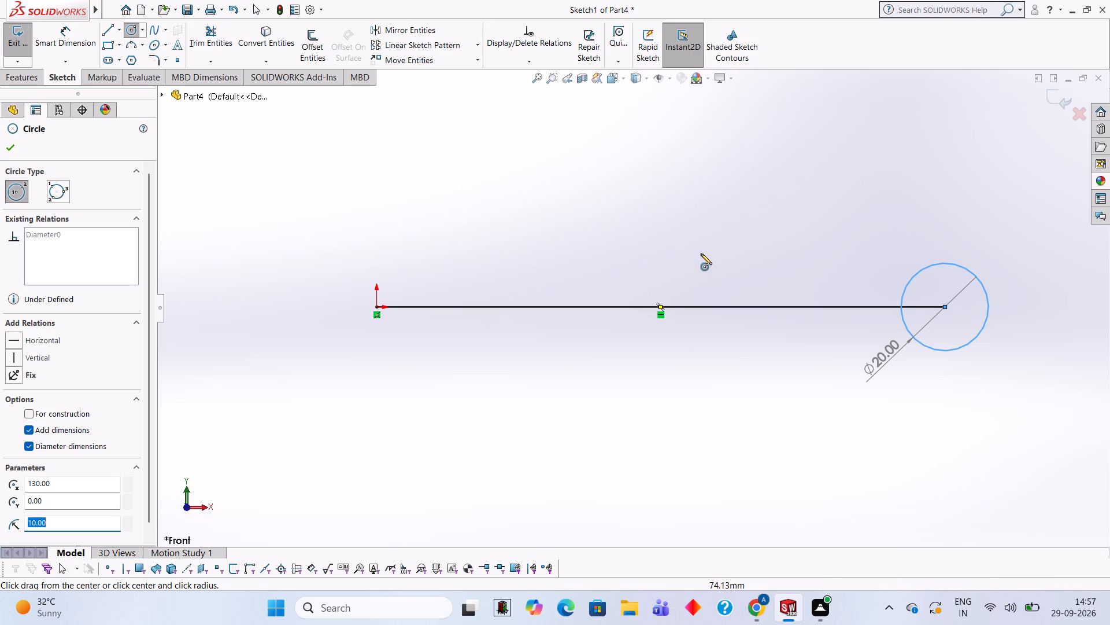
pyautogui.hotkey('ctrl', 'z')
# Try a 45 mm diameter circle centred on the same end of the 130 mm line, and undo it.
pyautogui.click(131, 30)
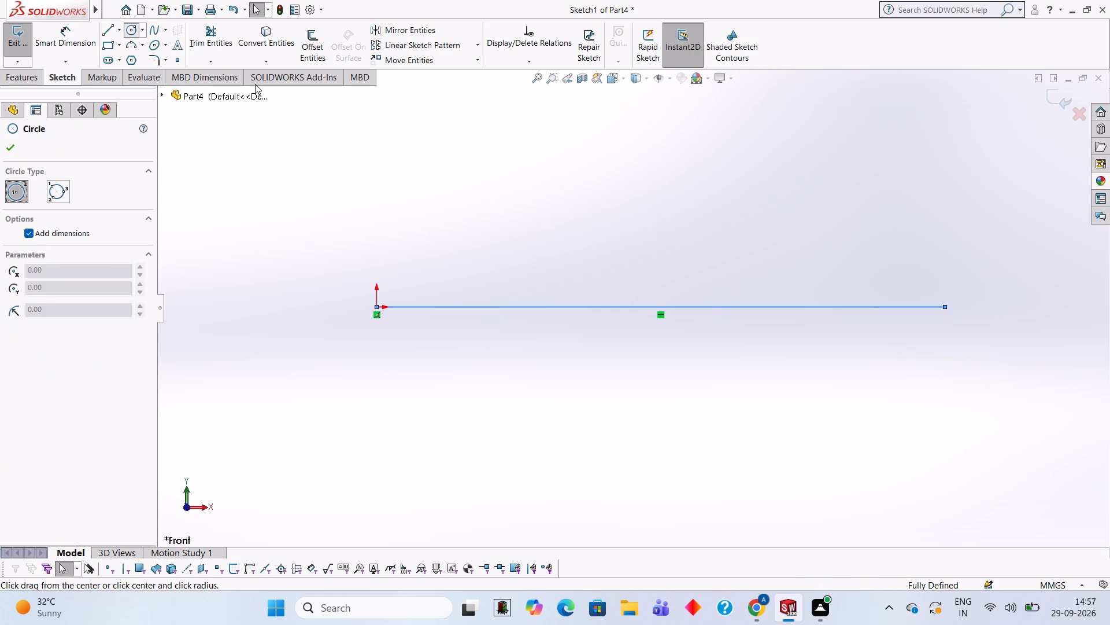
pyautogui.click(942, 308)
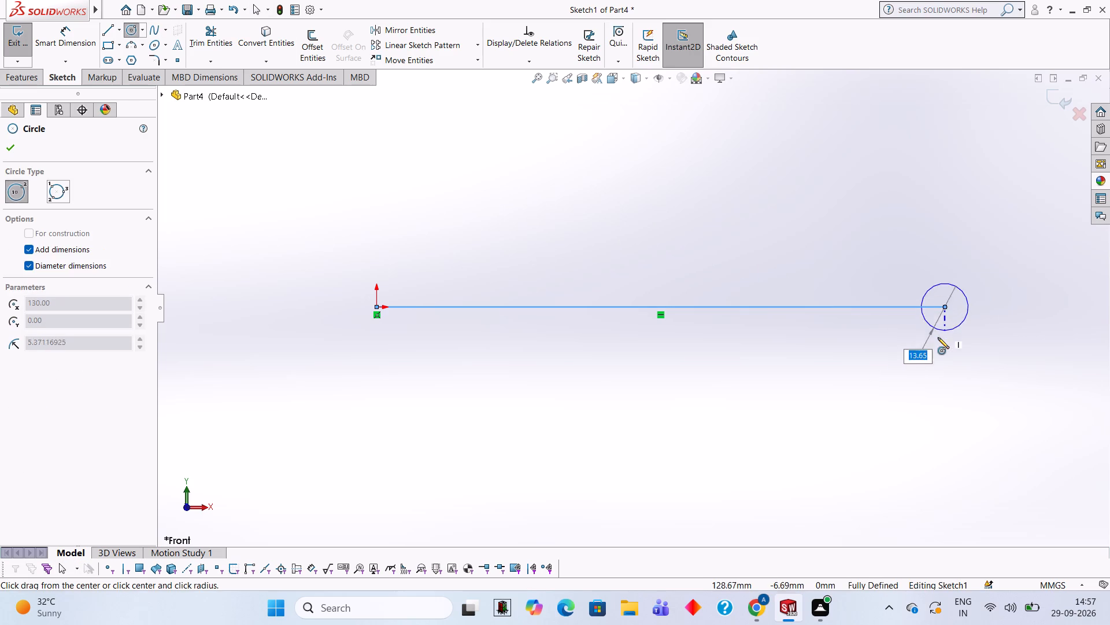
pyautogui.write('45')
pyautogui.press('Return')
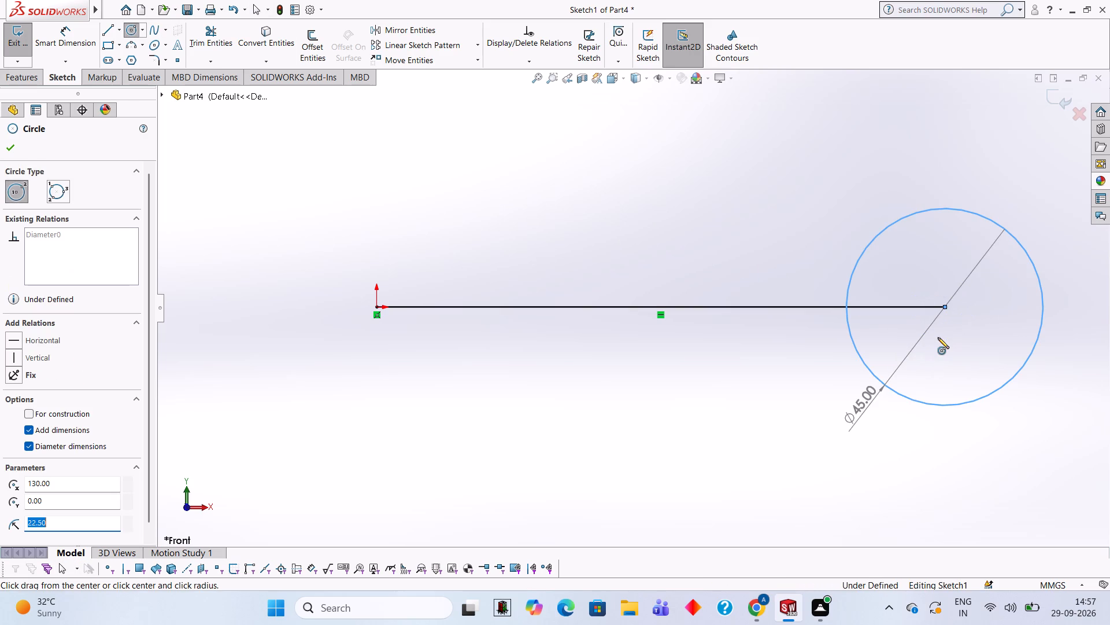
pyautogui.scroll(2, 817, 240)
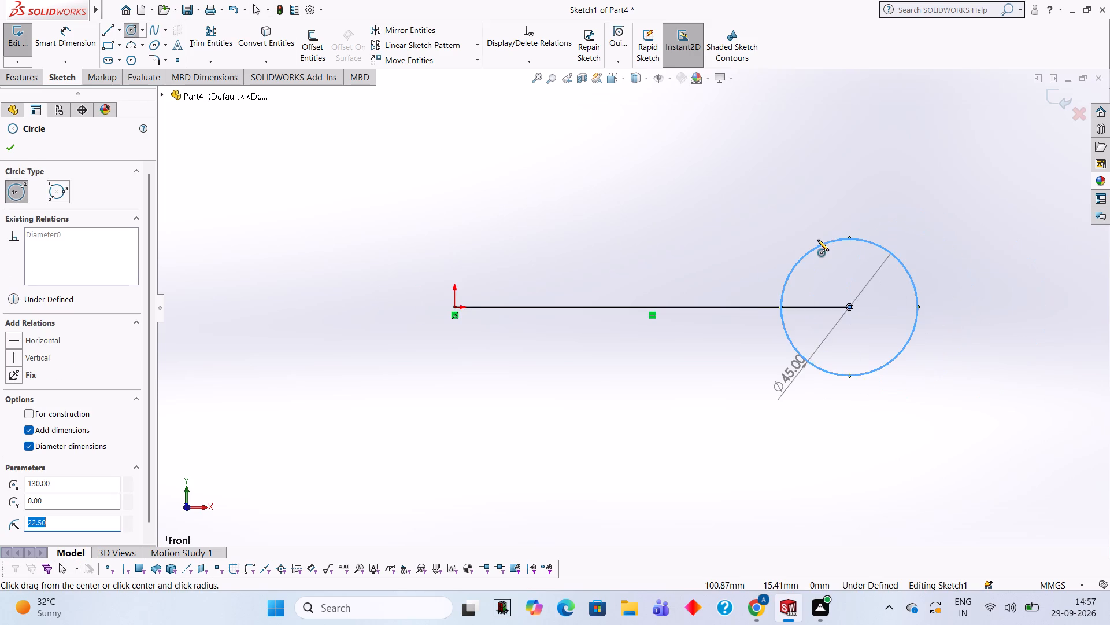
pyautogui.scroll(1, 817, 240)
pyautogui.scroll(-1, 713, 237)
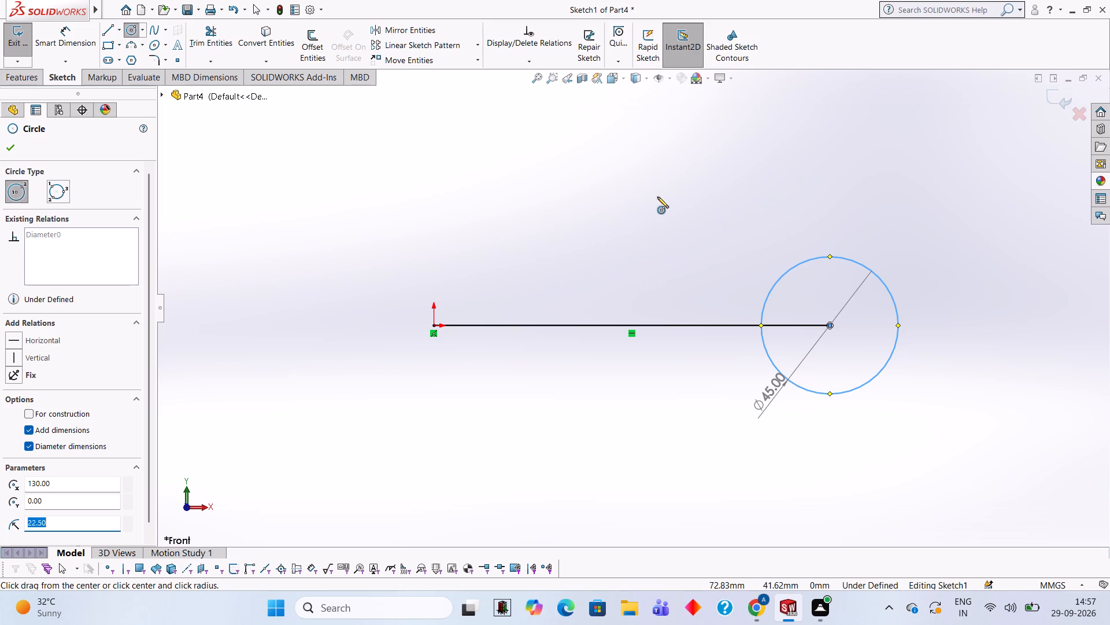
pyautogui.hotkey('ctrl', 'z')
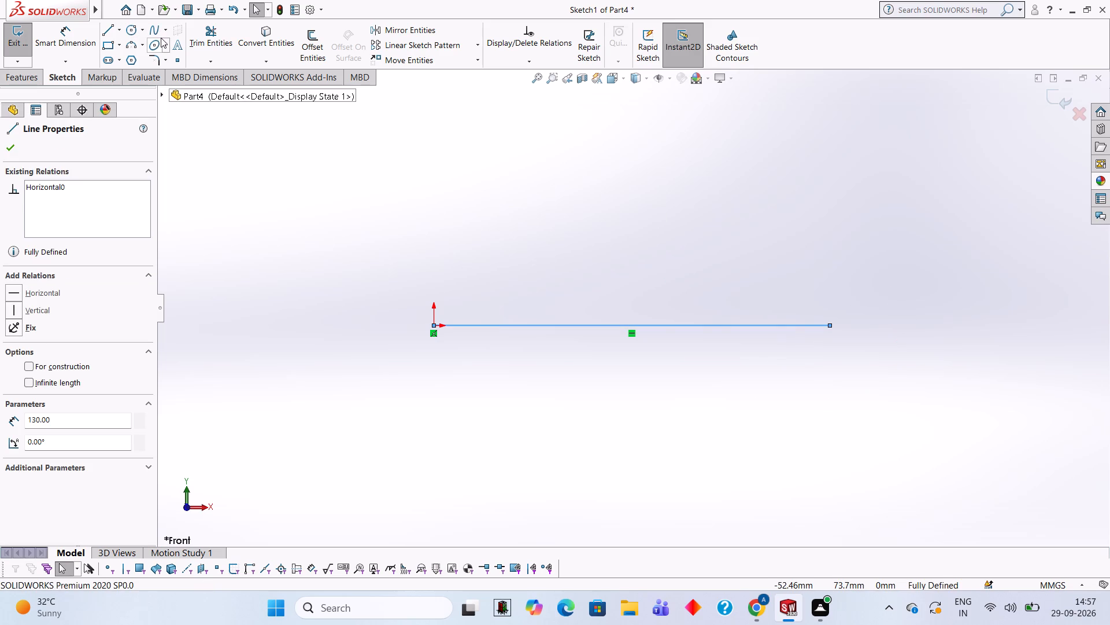
# Sketch an 80 mm horizontal line from the origin along the existing line, continuing with a 45 mm vertical line downward from its end.
pyautogui.click(110, 30)
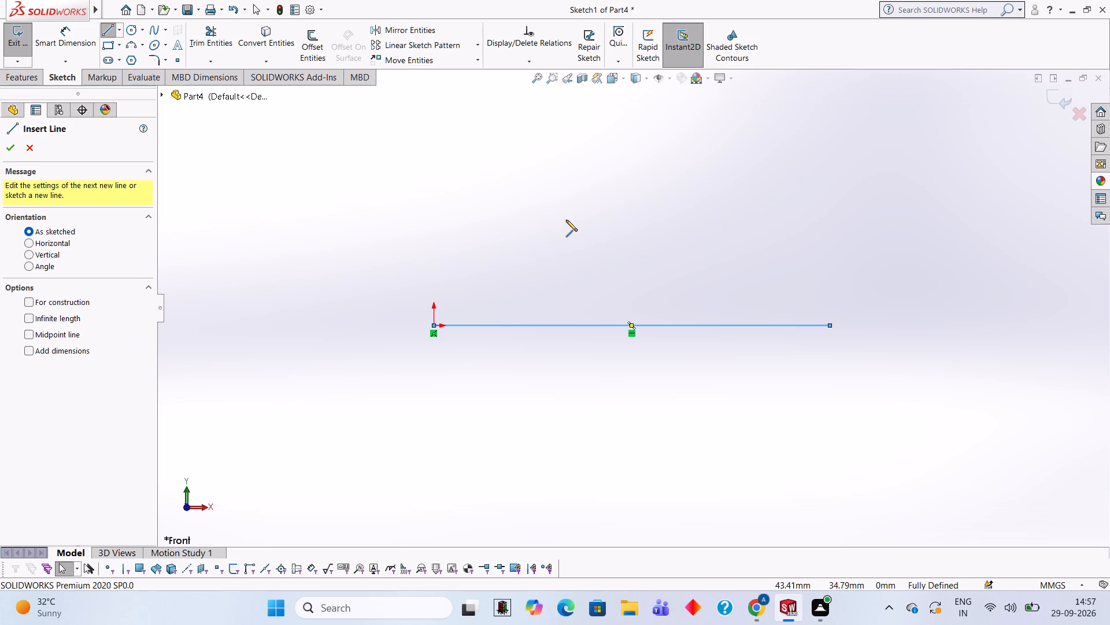
pyautogui.click(434, 325)
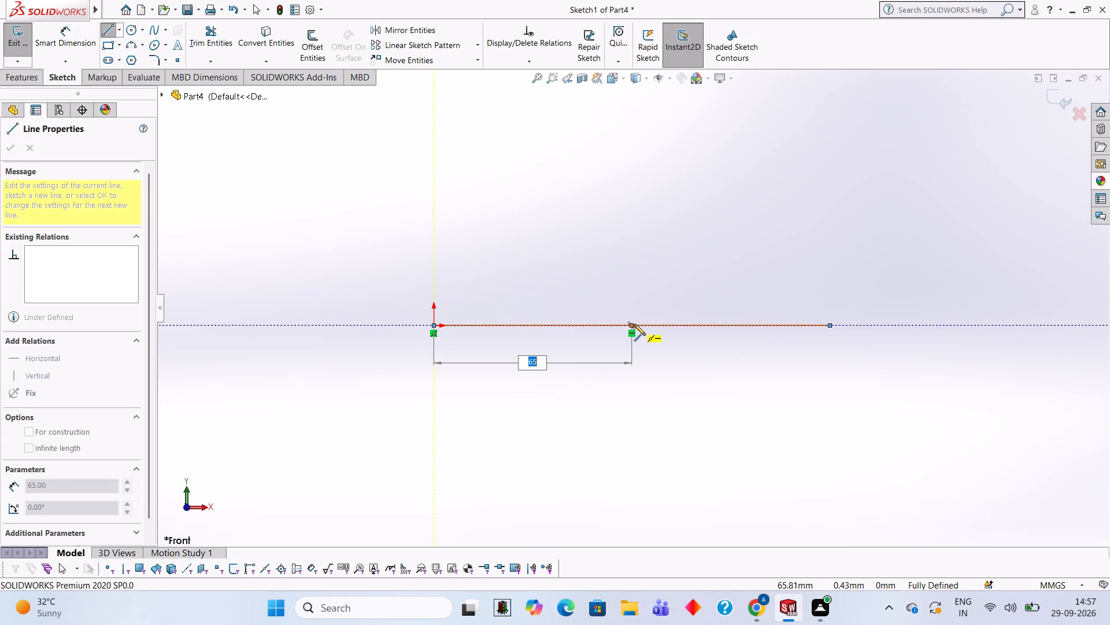
pyautogui.write('80')
pyautogui.press('Return')
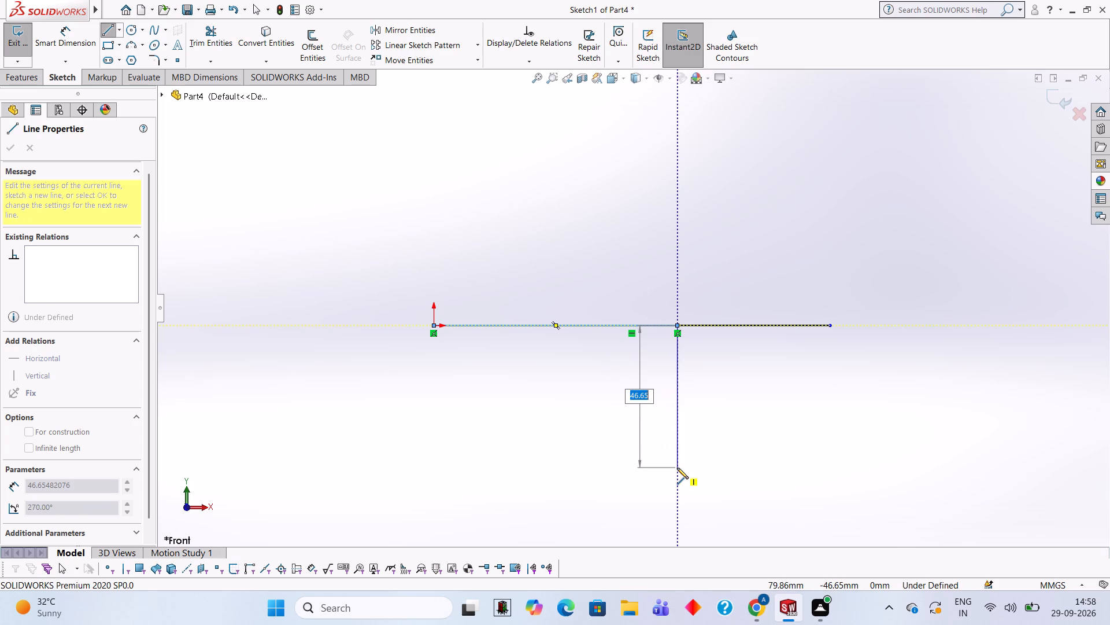
pyautogui.write('45')
pyautogui.press('Return')
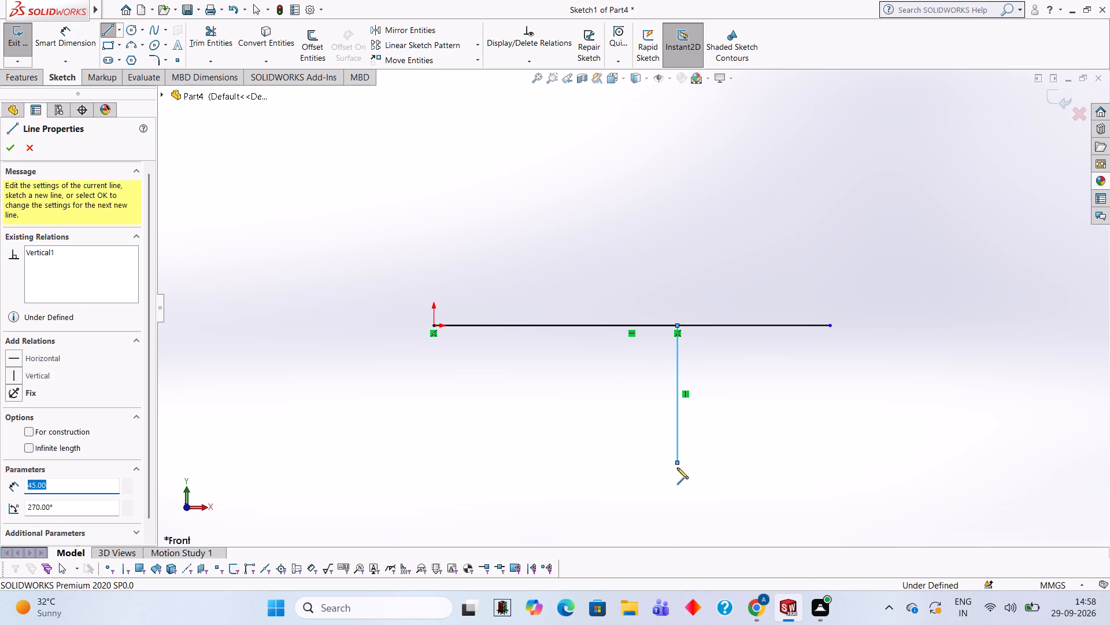
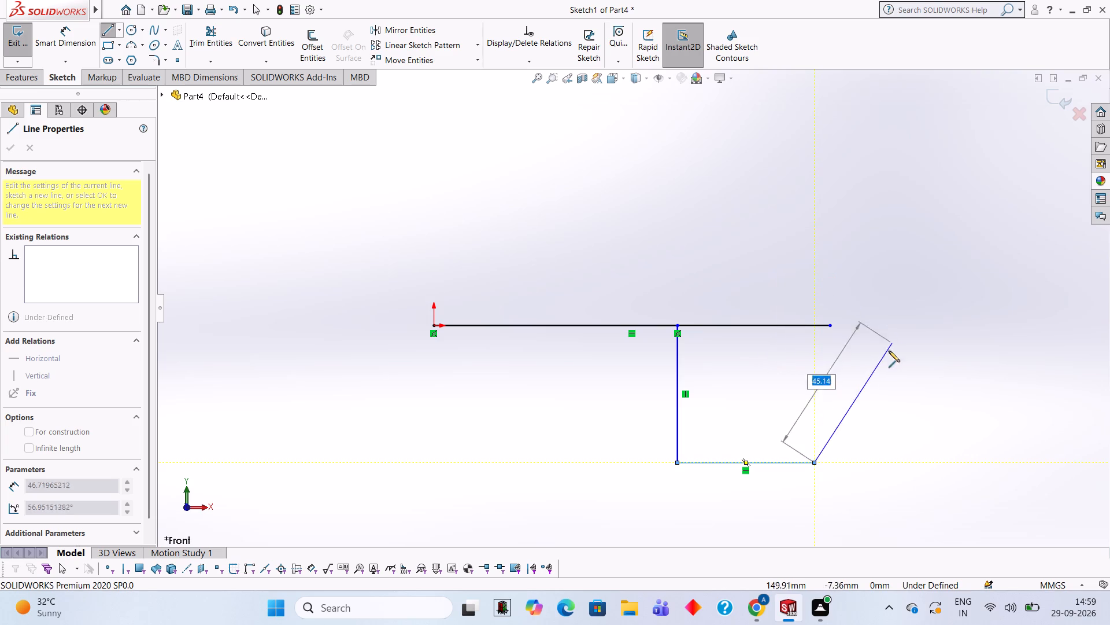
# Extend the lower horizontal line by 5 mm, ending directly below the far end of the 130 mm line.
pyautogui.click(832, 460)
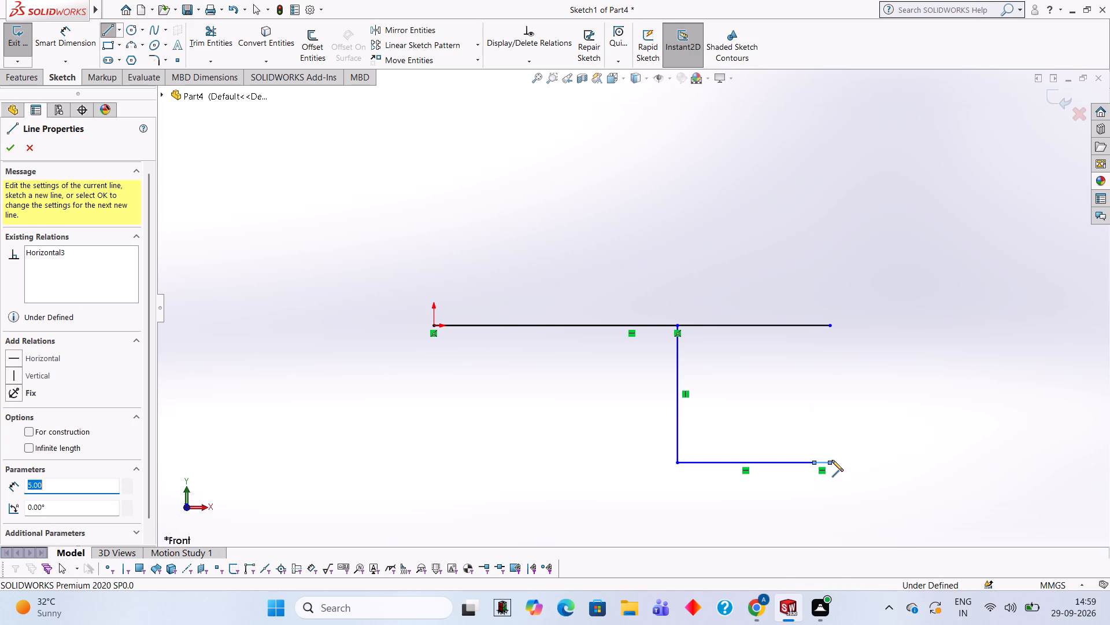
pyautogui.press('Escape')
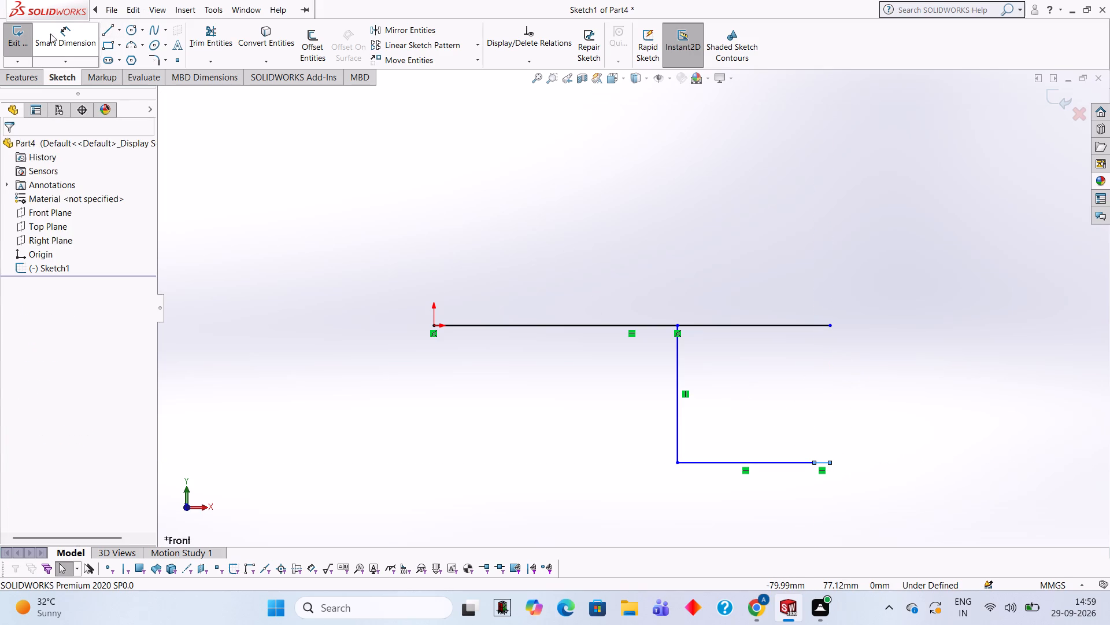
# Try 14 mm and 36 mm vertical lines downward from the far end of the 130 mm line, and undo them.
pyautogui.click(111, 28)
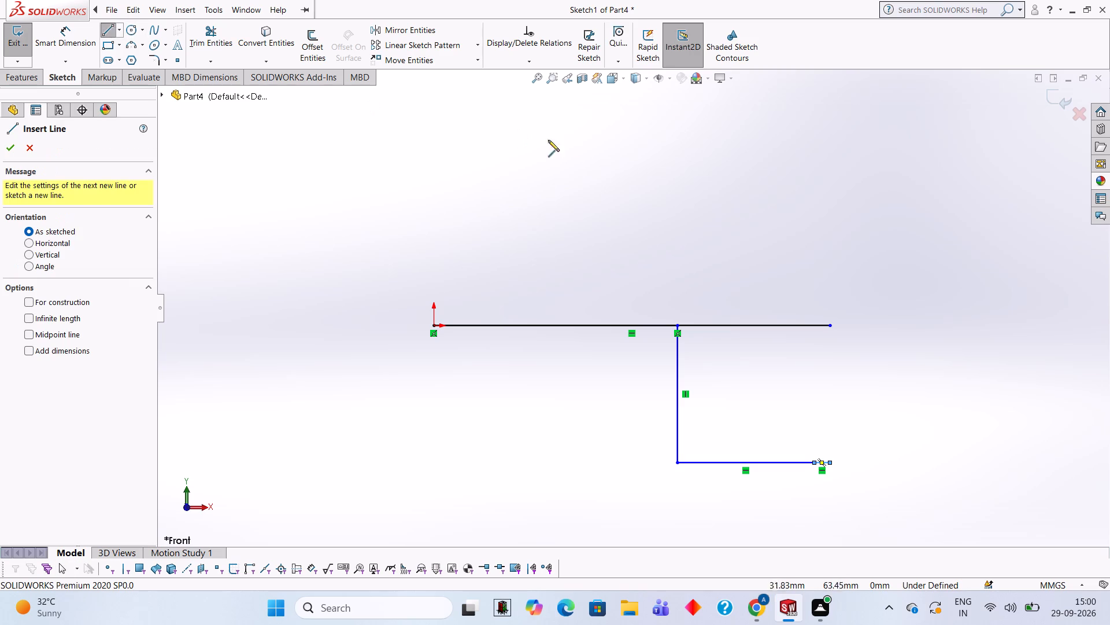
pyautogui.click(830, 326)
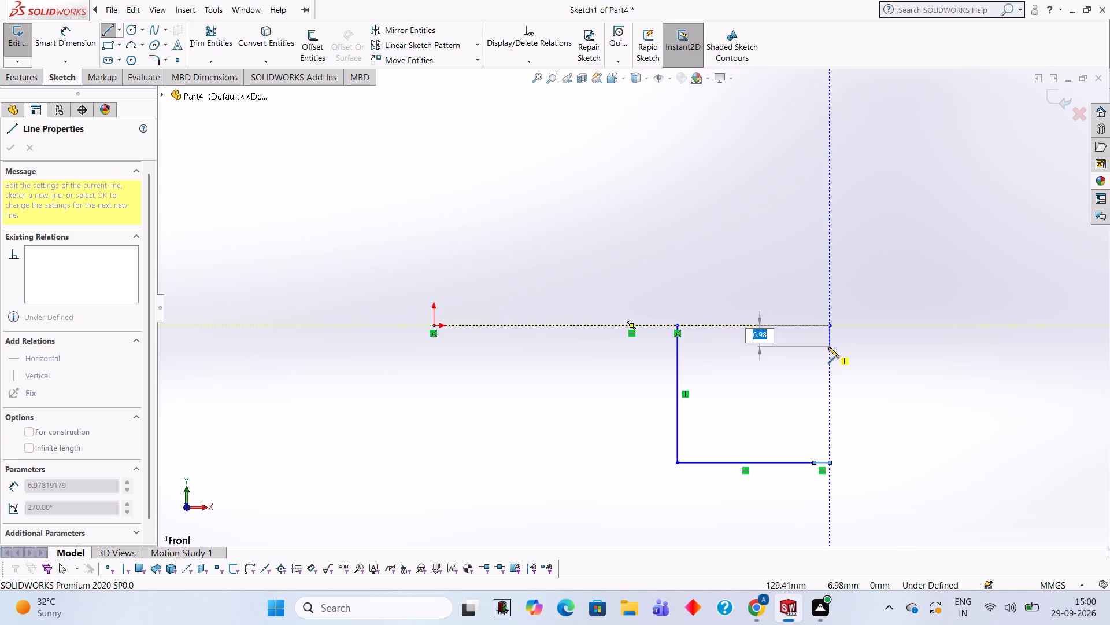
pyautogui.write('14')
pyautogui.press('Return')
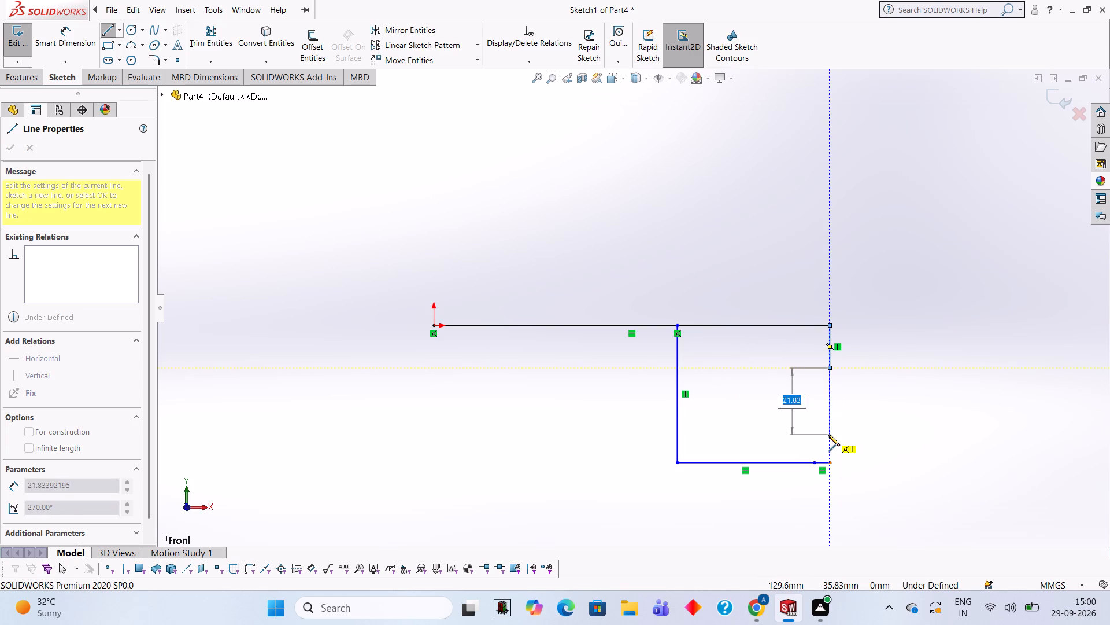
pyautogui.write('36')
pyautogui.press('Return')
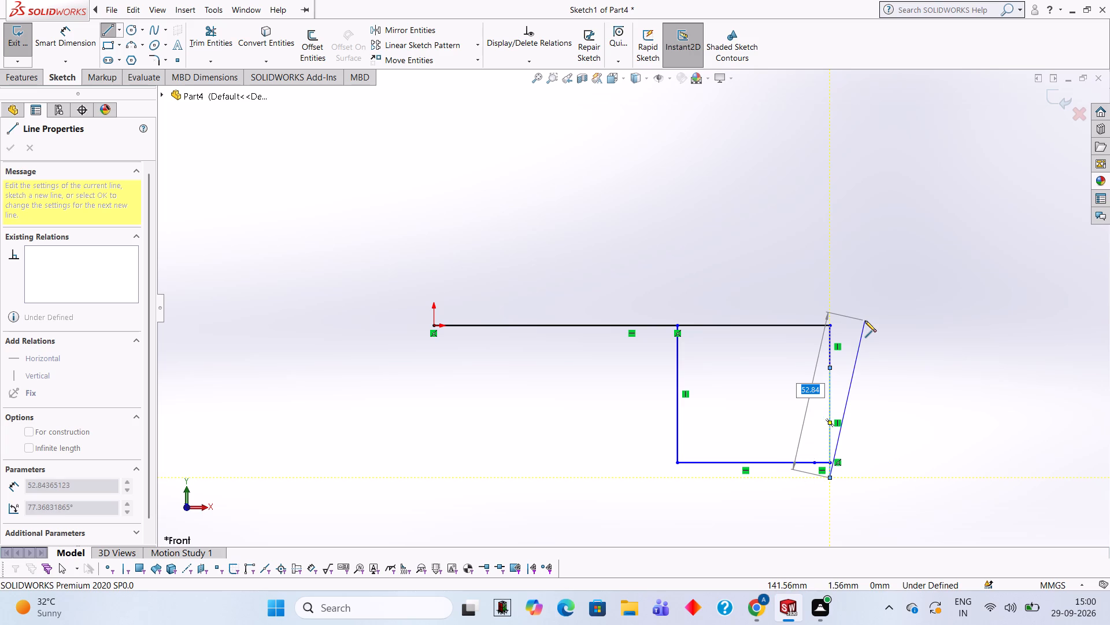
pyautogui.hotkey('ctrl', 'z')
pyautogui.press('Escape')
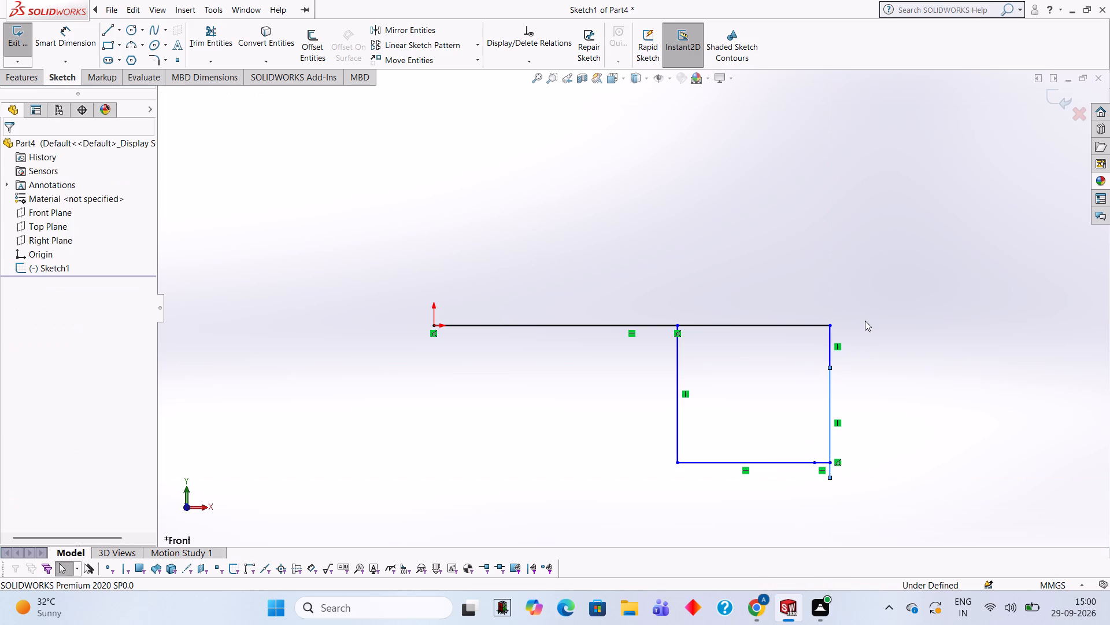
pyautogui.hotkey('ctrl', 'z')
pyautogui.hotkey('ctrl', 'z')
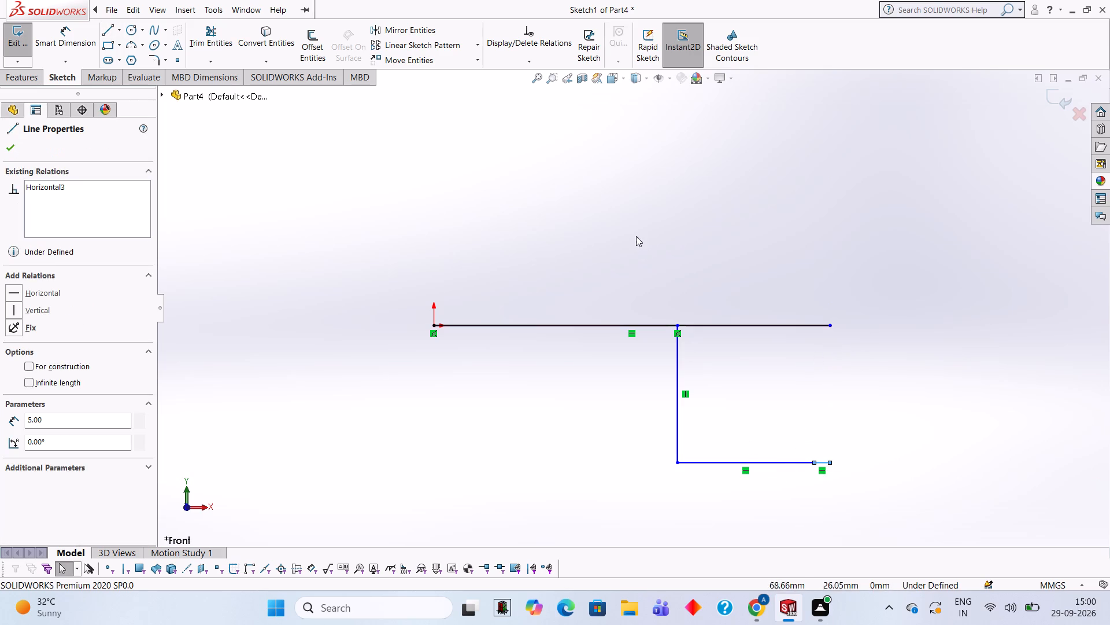
# Trim away the two lower horizontal lines and the 45 mm vertical line, using Trim to closest.
pyautogui.click(212, 30)
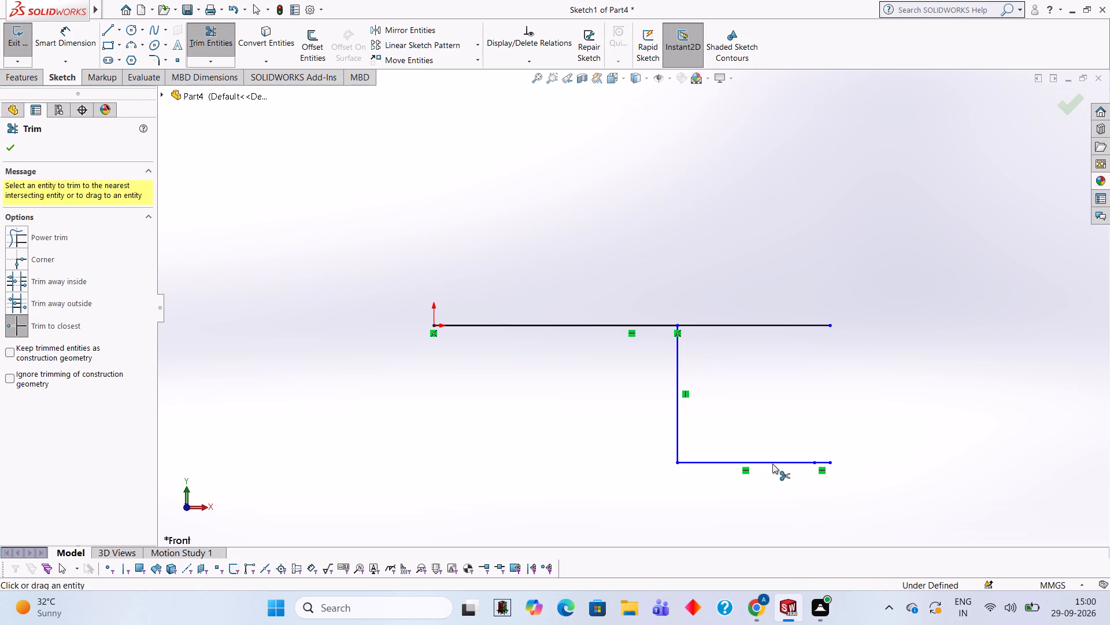
pyautogui.click(769, 465)
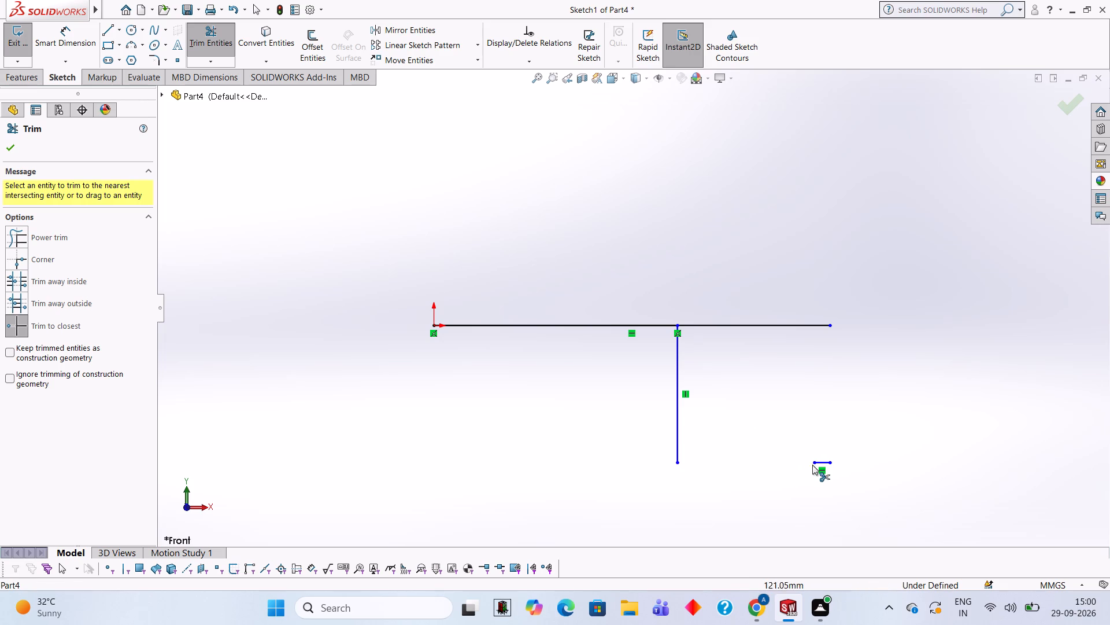
pyautogui.click(828, 464)
pyautogui.click(679, 409)
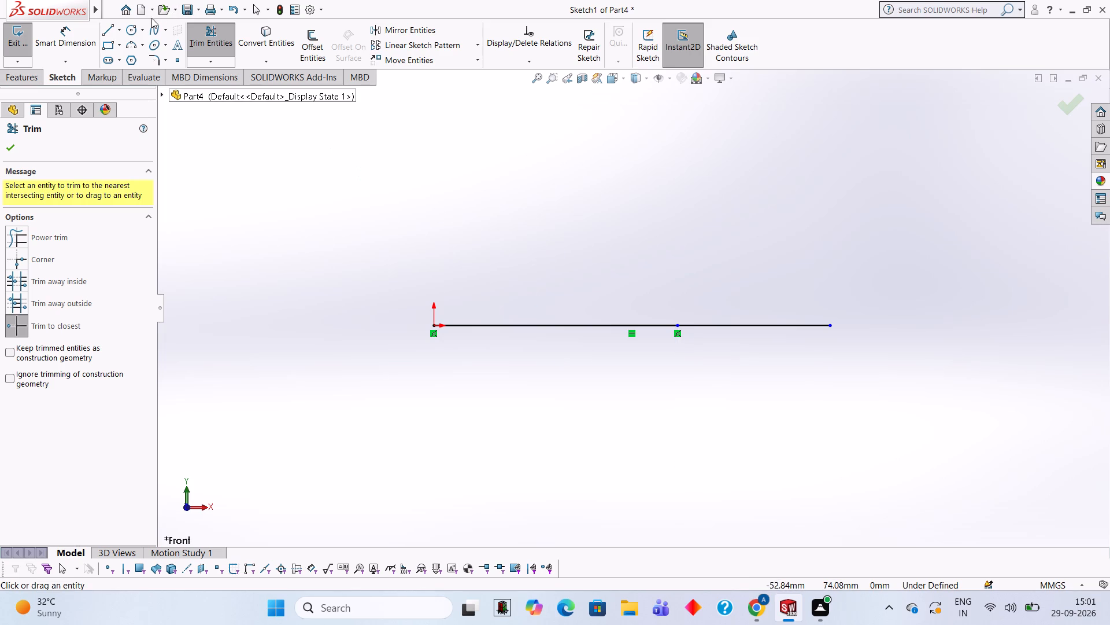
# Sketch a 14 mm vertical line downward from the end of the 80 mm line, continuing with a 36 mm vertical line.
pyautogui.click(114, 26)
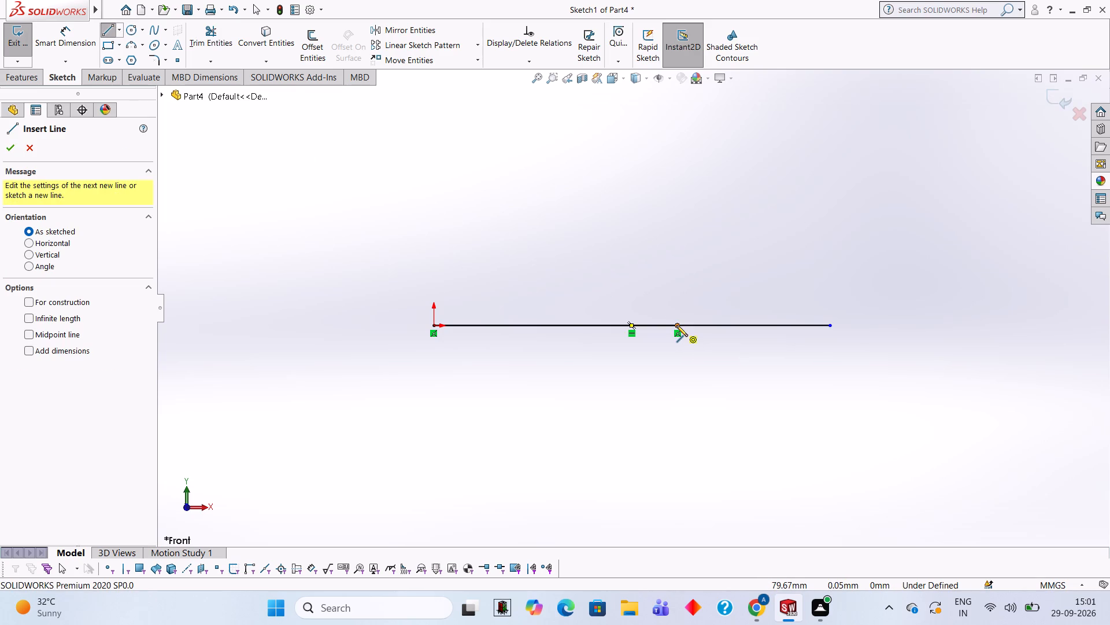
pyautogui.click(676, 325)
pyautogui.write('14')
pyautogui.press('Return')
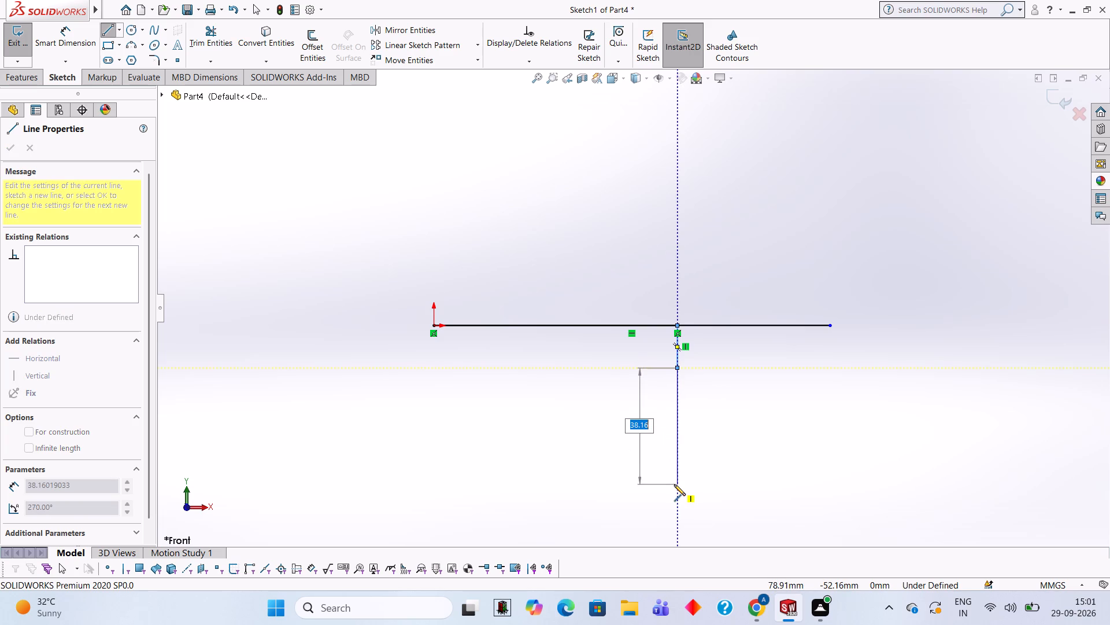
pyautogui.write('36')
pyautogui.press('Return')
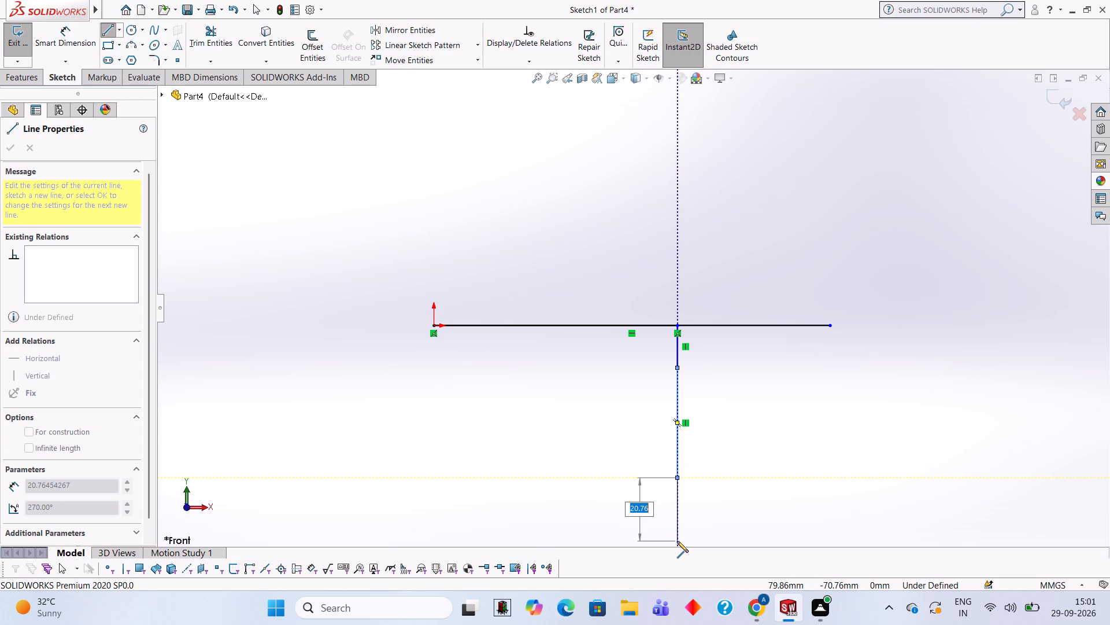
# Switch to Calculator, compute 19.5 minus 2.5 for the next line length, and close it.
pyautogui.press('1')
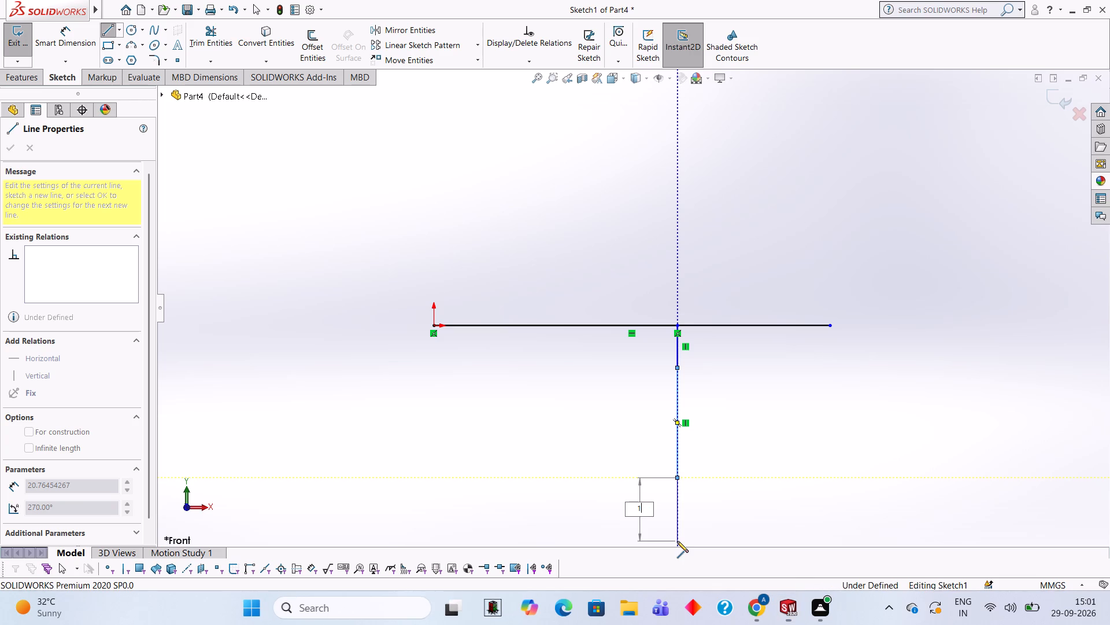
pyautogui.write('19')
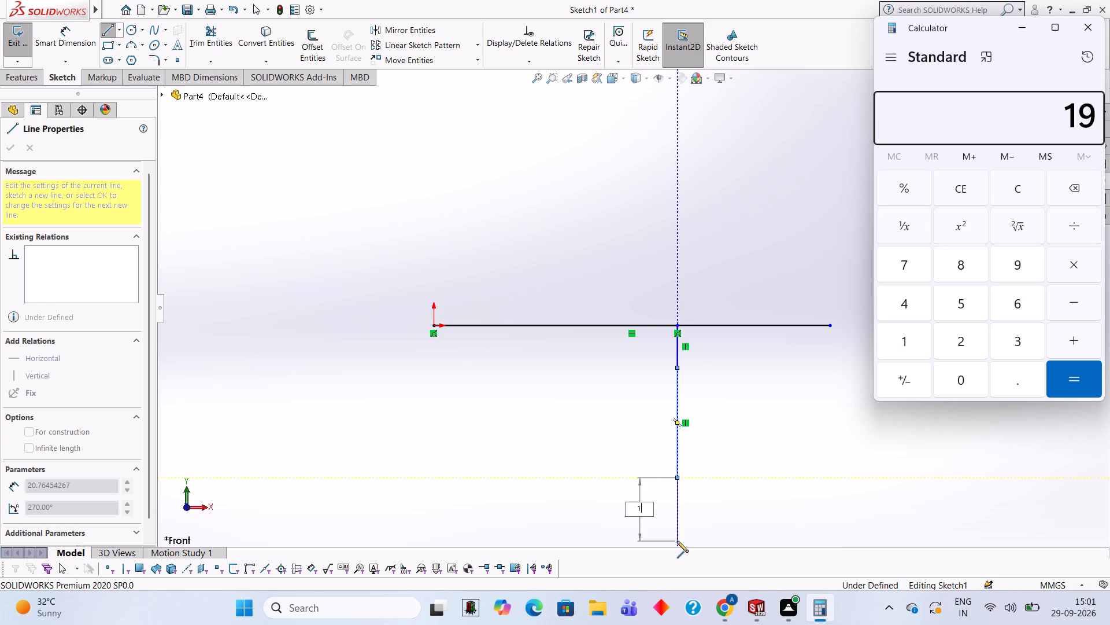
pyautogui.press('.')
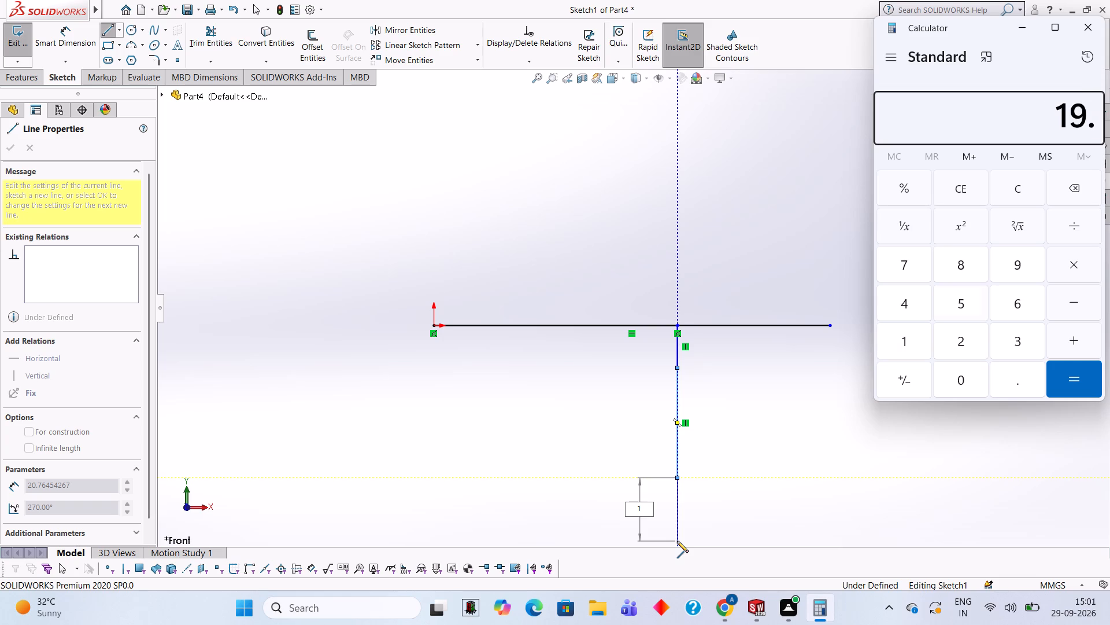
pyautogui.write('5-')
pyautogui.write('2.5')
pyautogui.press('Return')
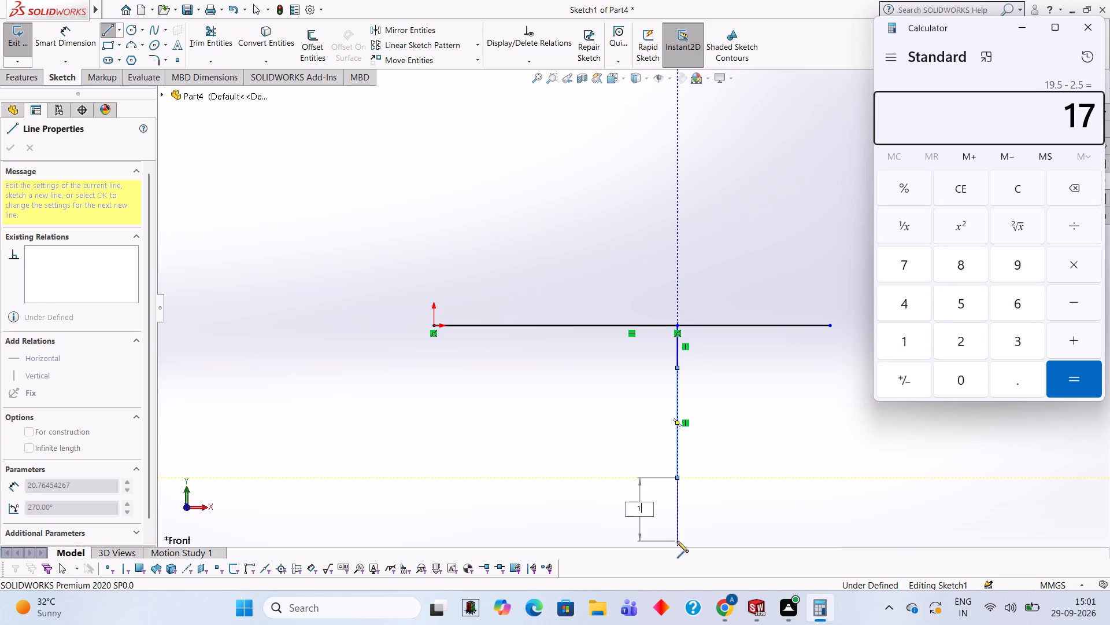
pyautogui.click(1097, 24)
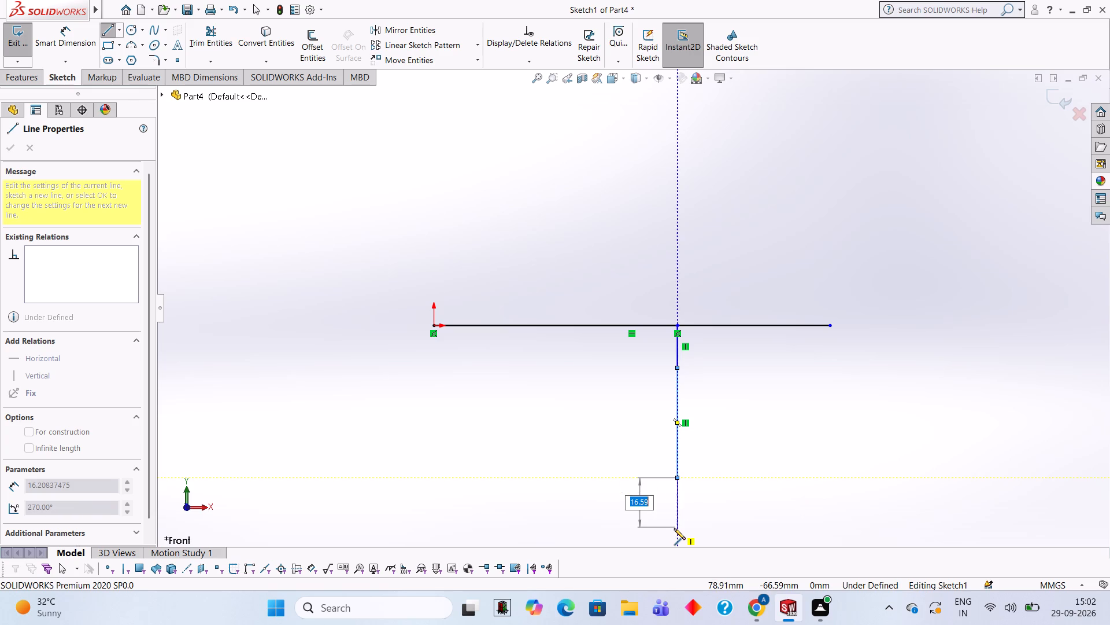
# Continue the chain with a 17 mm vertical line downward, a 50 mm horizontal line toward positive X, and a 17 mm vertical line upward.
pyautogui.write('17')
pyautogui.press('Return')
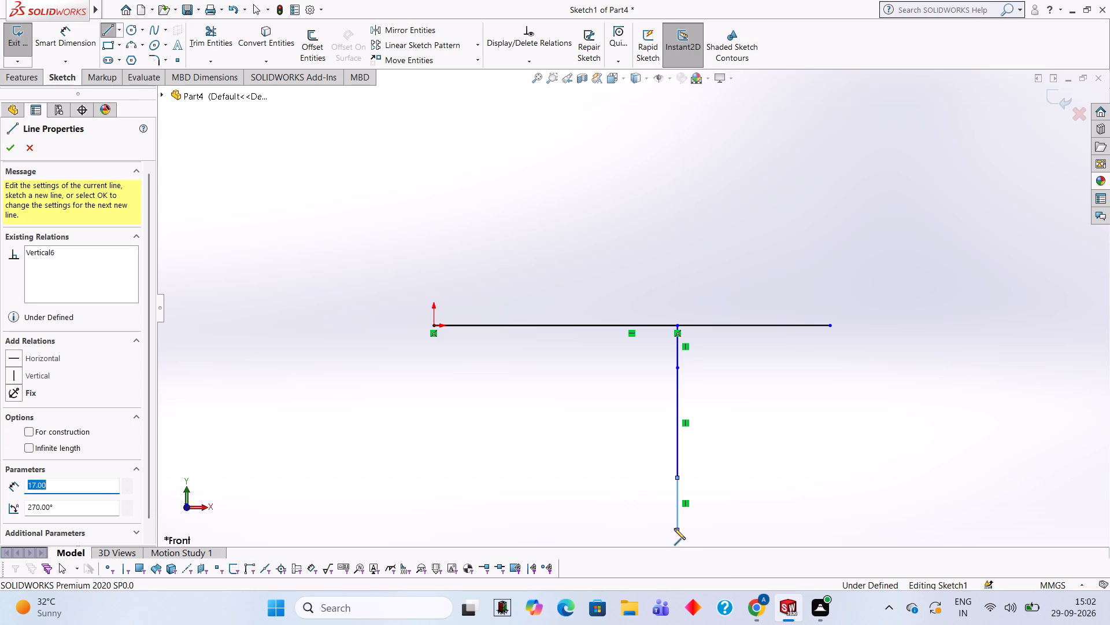
pyautogui.click(828, 529)
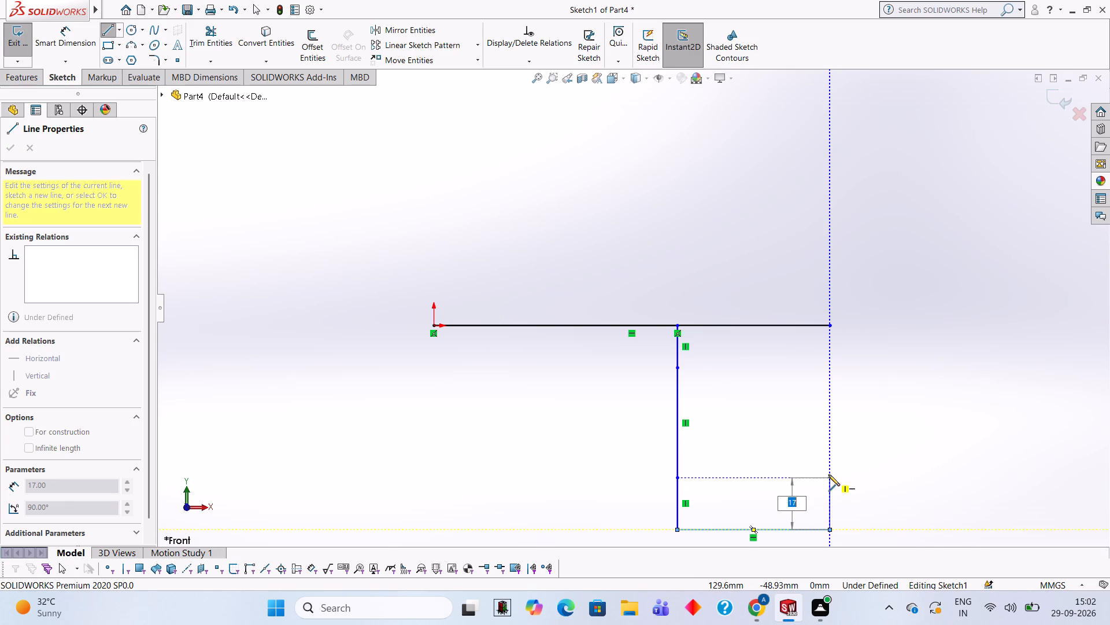
pyautogui.click(828, 475)
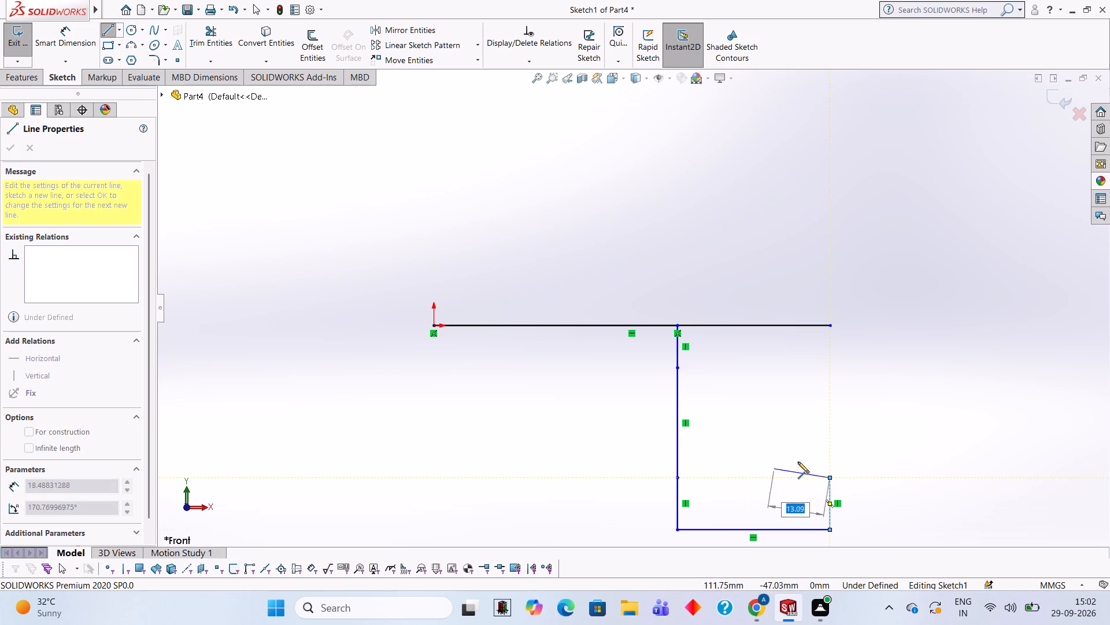
pyautogui.press('Escape')
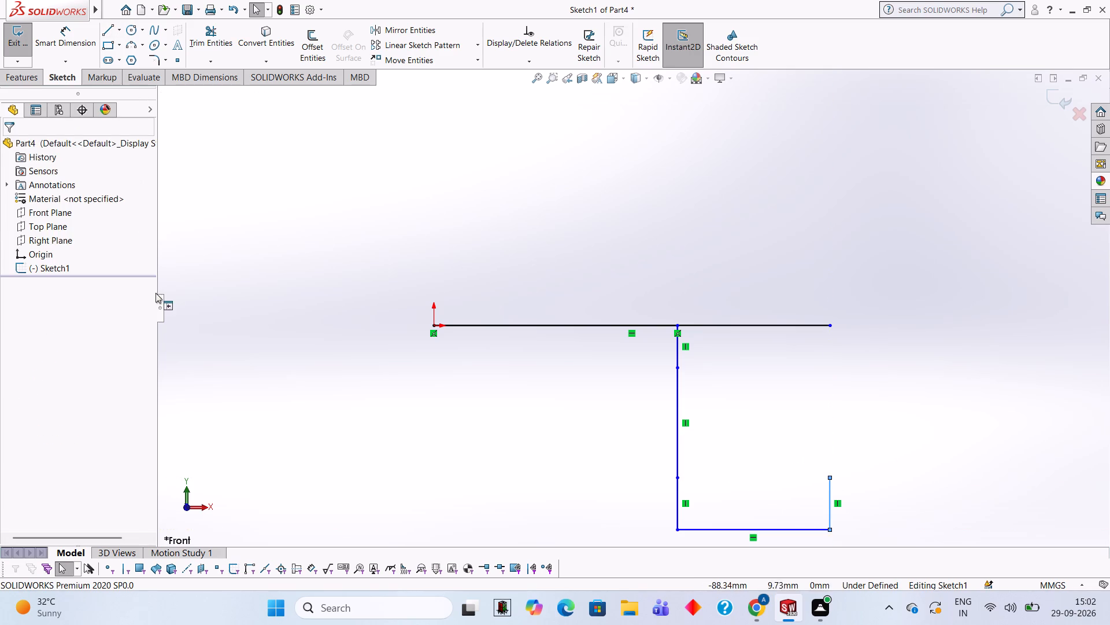
# Sketch an 18 mm horizontal line toward positive X from the lower end of the 14 mm vertical line.
pyautogui.click(109, 25)
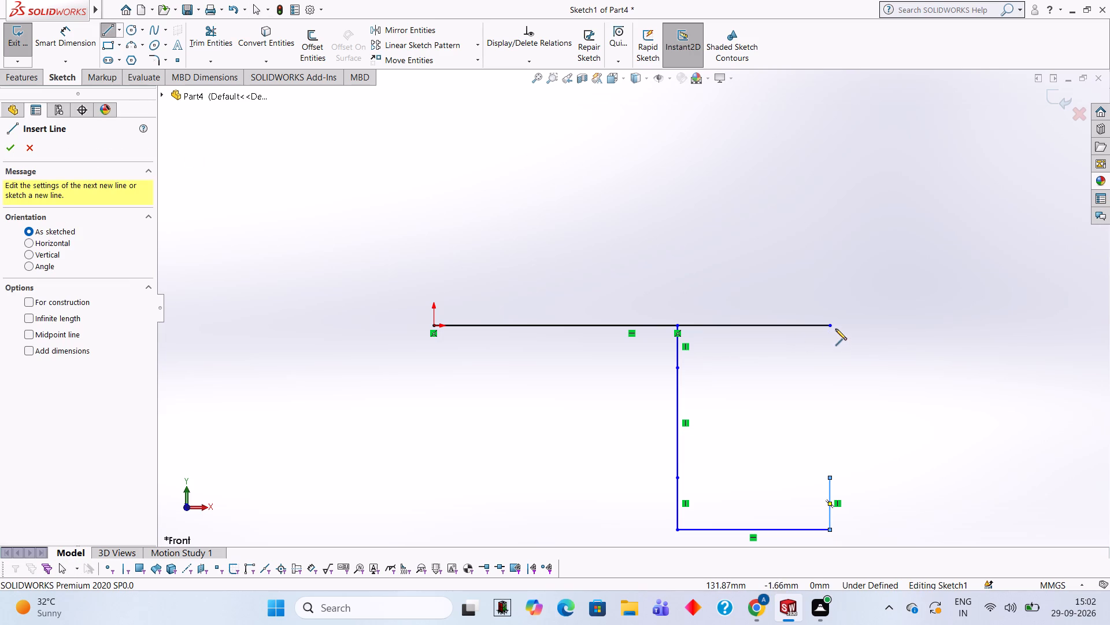
pyautogui.click(679, 367)
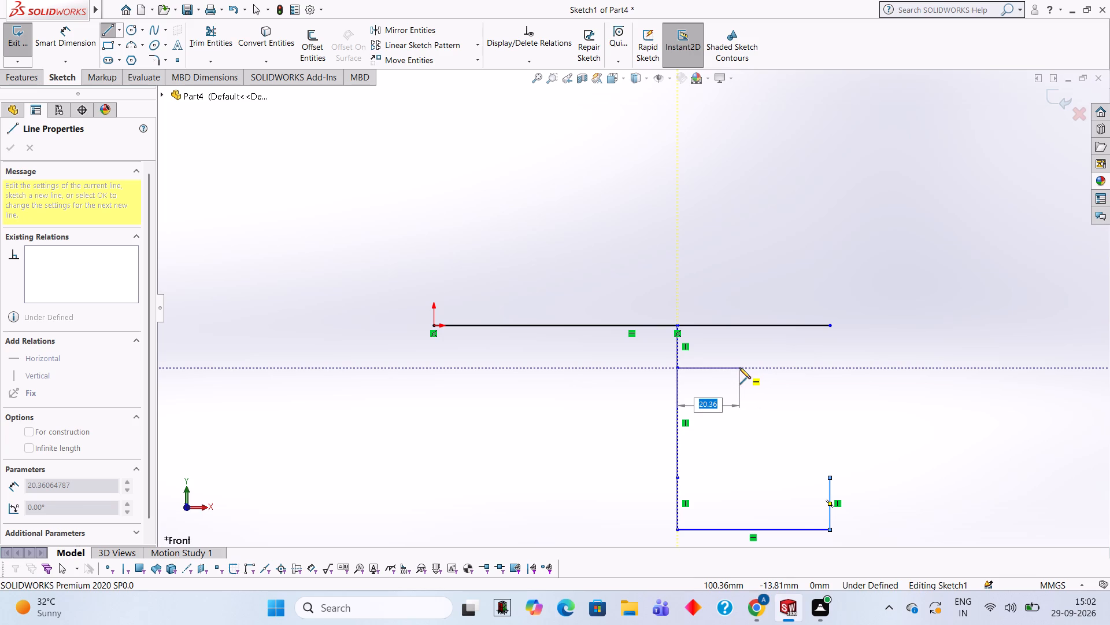
pyautogui.press('1')
pyautogui.press('8')
pyautogui.press('Return')
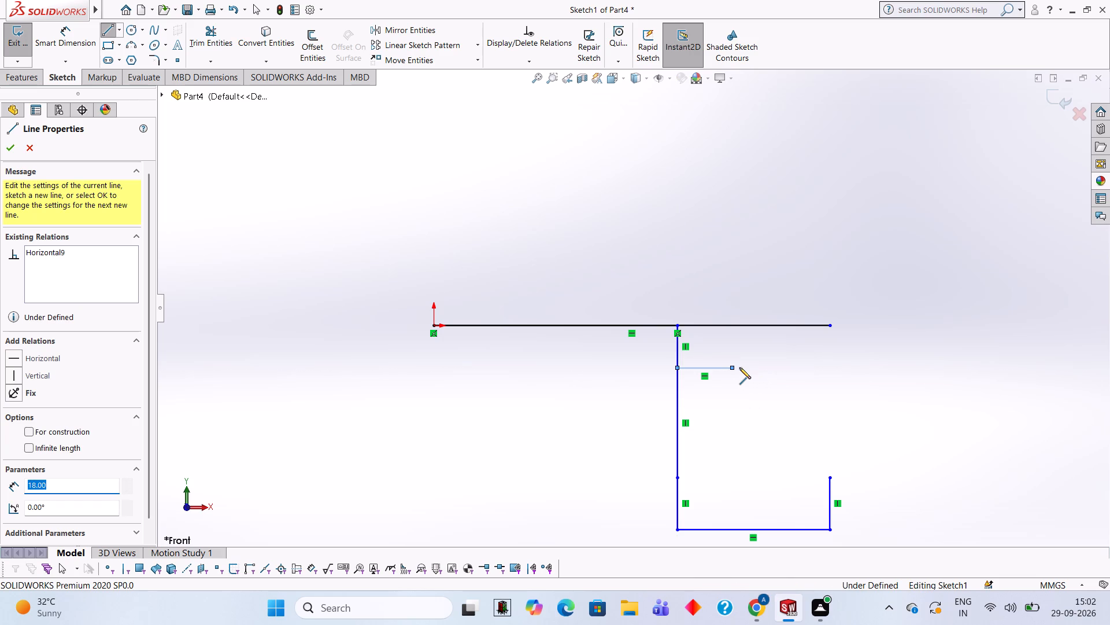
pyautogui.press('Escape')
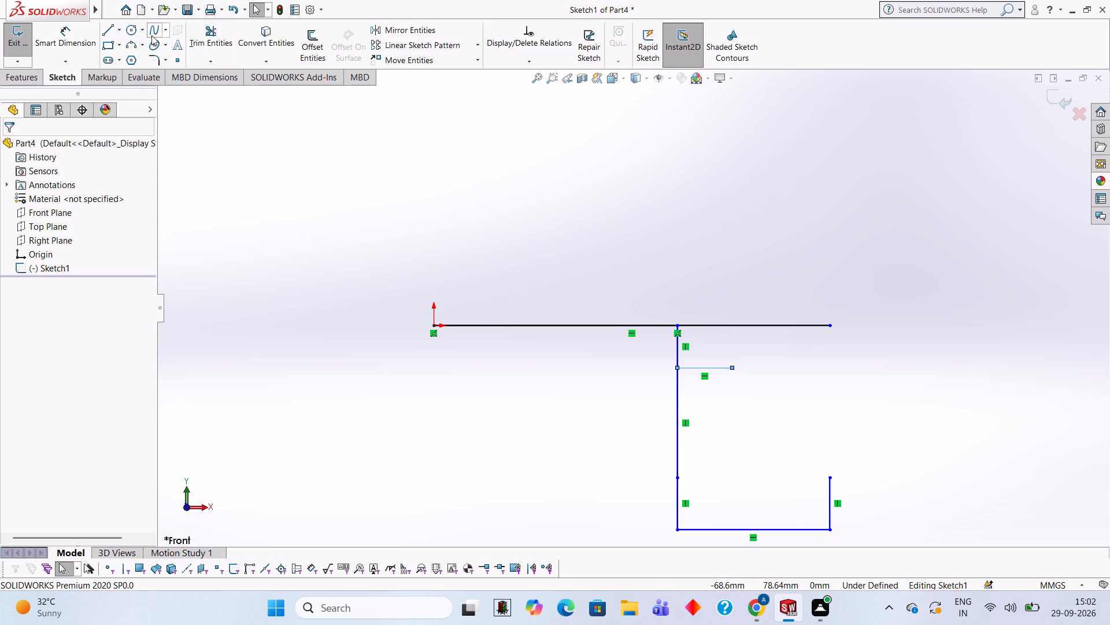
# Sketch a 14 mm vertical line downward from the 130 mm line's far end, then a 32 mm horizontal line back to the 18 mm line's end.
pyautogui.click(107, 26)
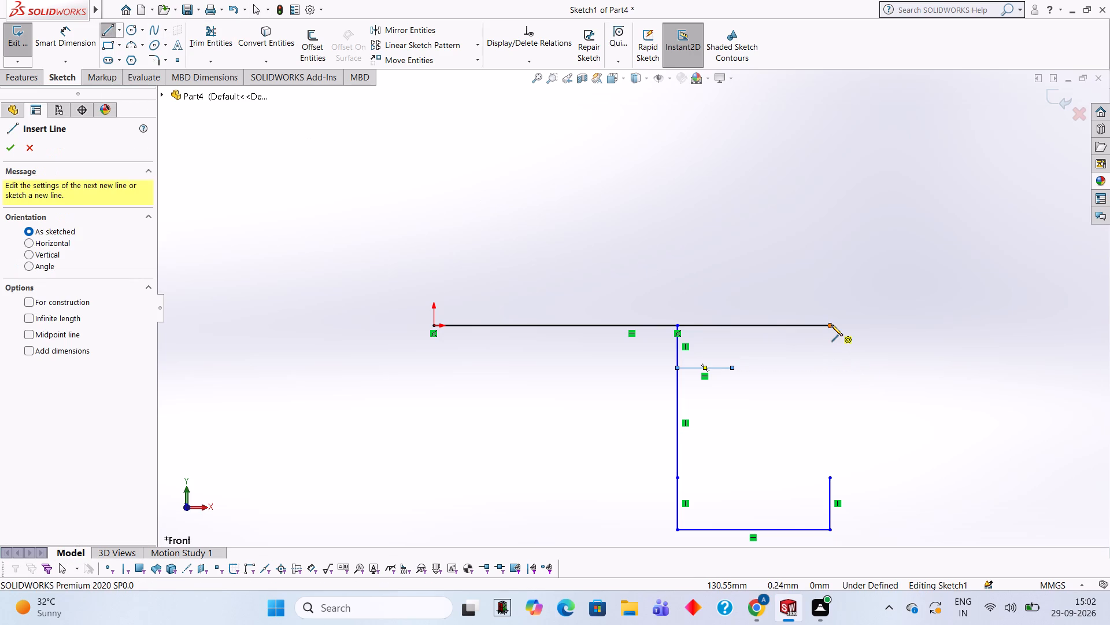
pyautogui.click(828, 324)
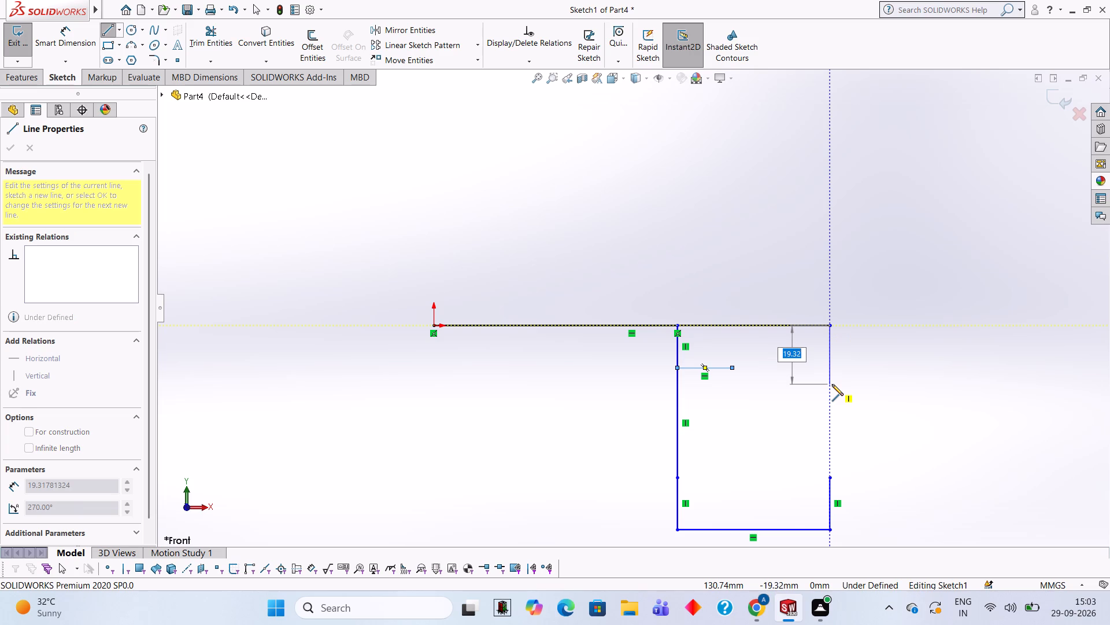
pyautogui.write('14')
pyautogui.press('Return')
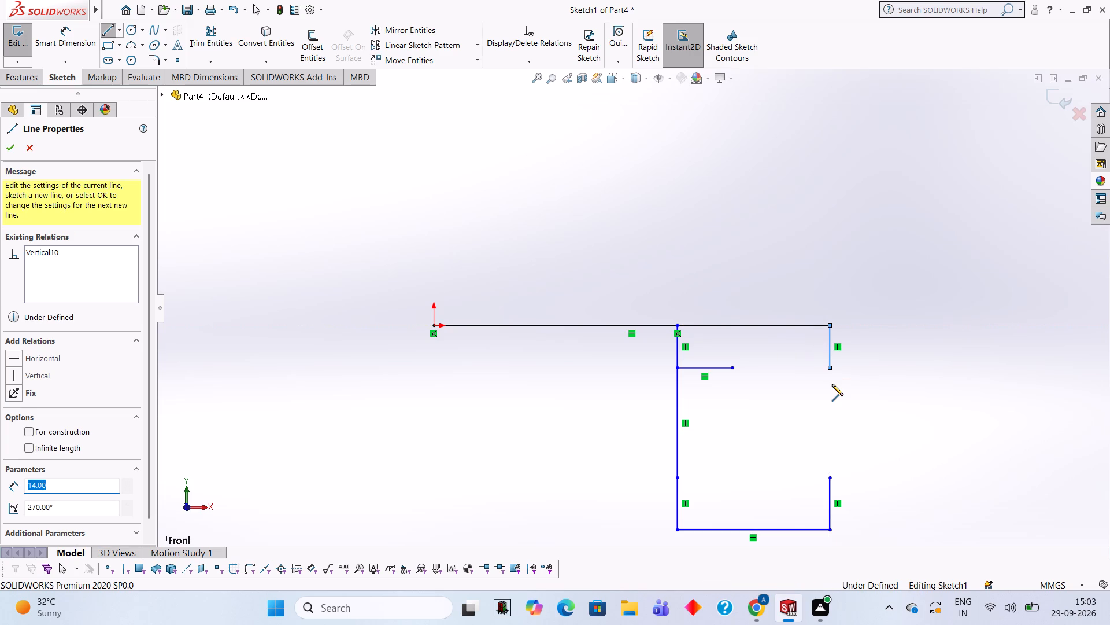
pyautogui.click(732, 369)
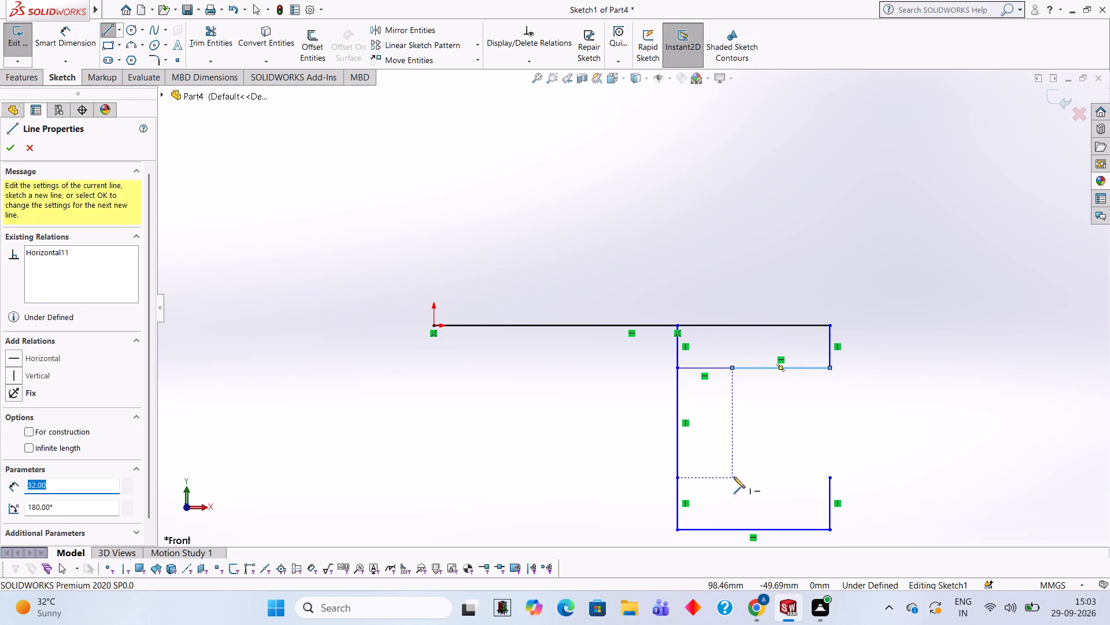
# Complete the C-shaped profile with a 32 mm lower horizontal line to the 17 mm line's top and a 36 mm vertical line forming the recess.
pyautogui.click(733, 477)
pyautogui.click(830, 477)
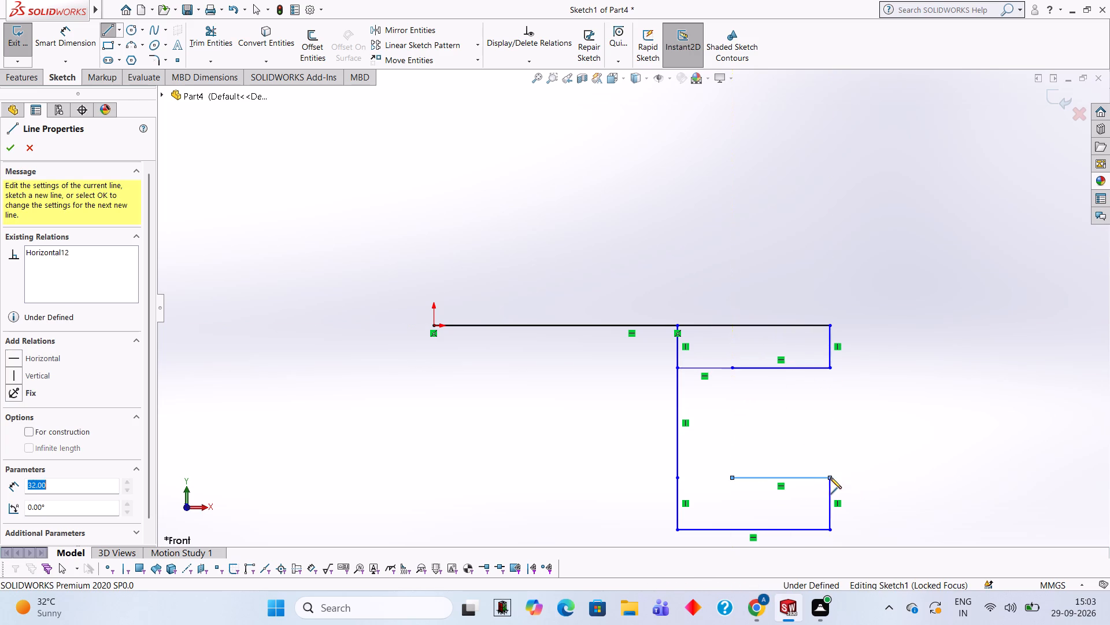
pyautogui.click(731, 367)
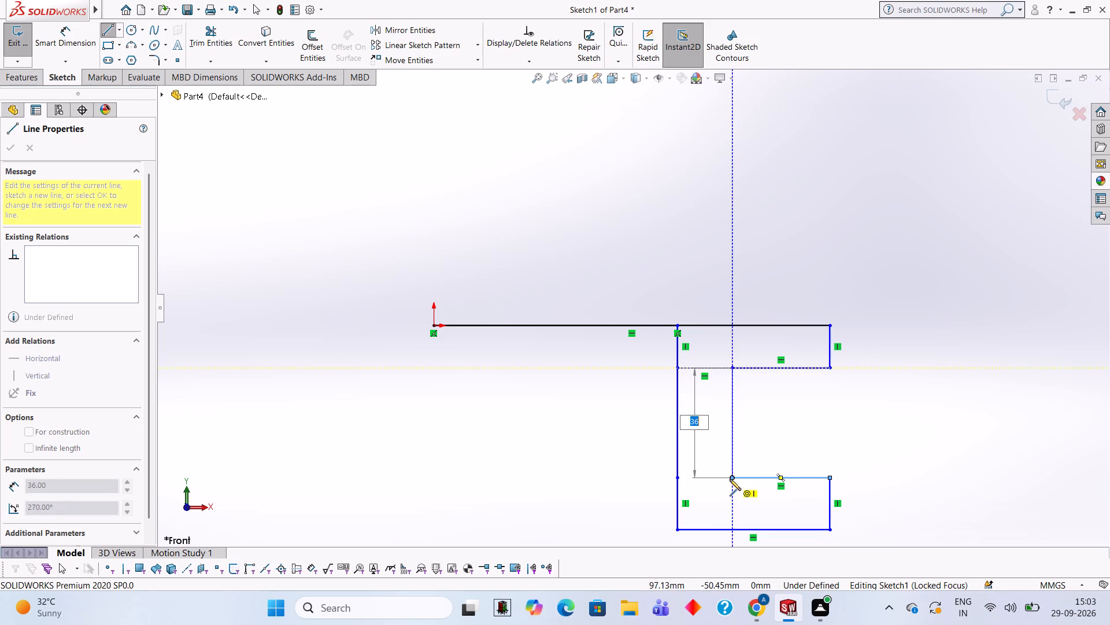
pyautogui.click(730, 479)
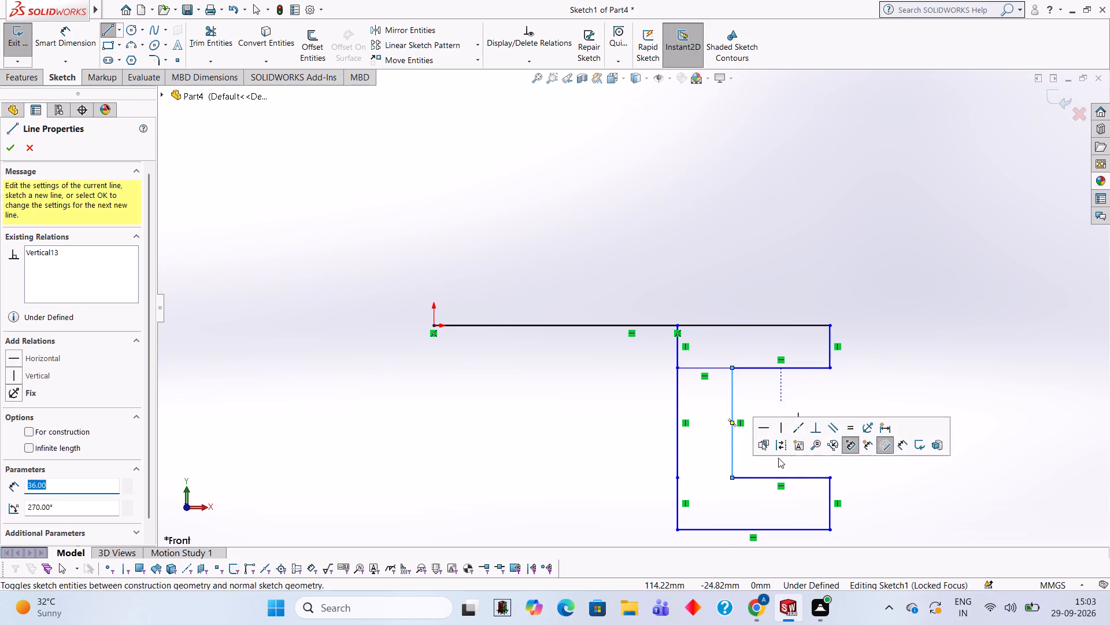
# Trim away the 18 mm horizontal line crossing between the C-shaped profile's long vertical side and the recess.
pyautogui.press('Escape')
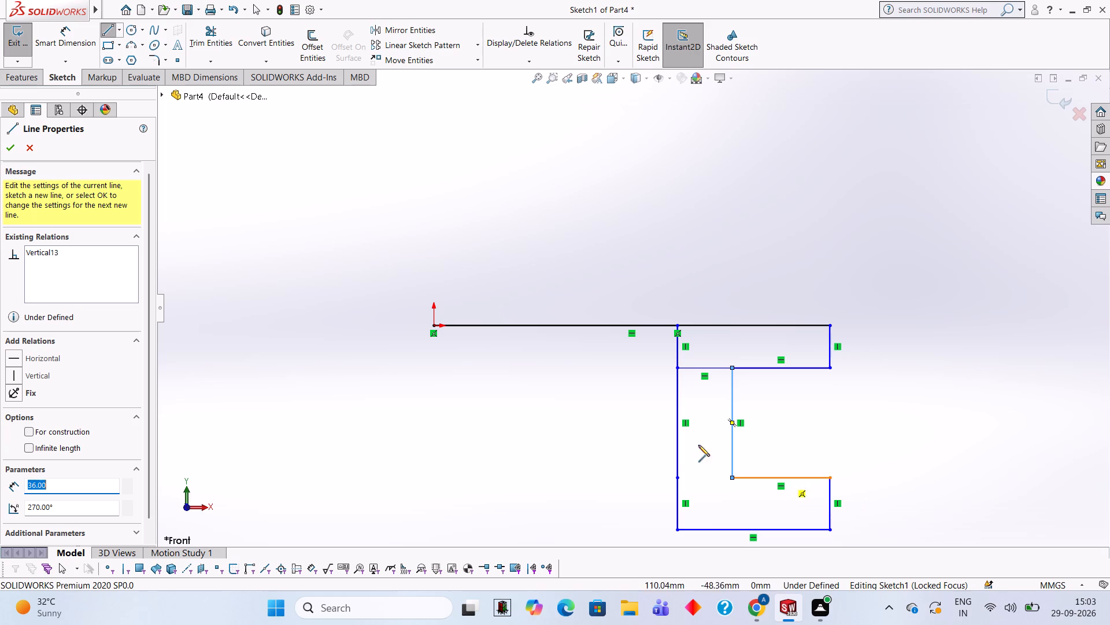
pyautogui.click(217, 52)
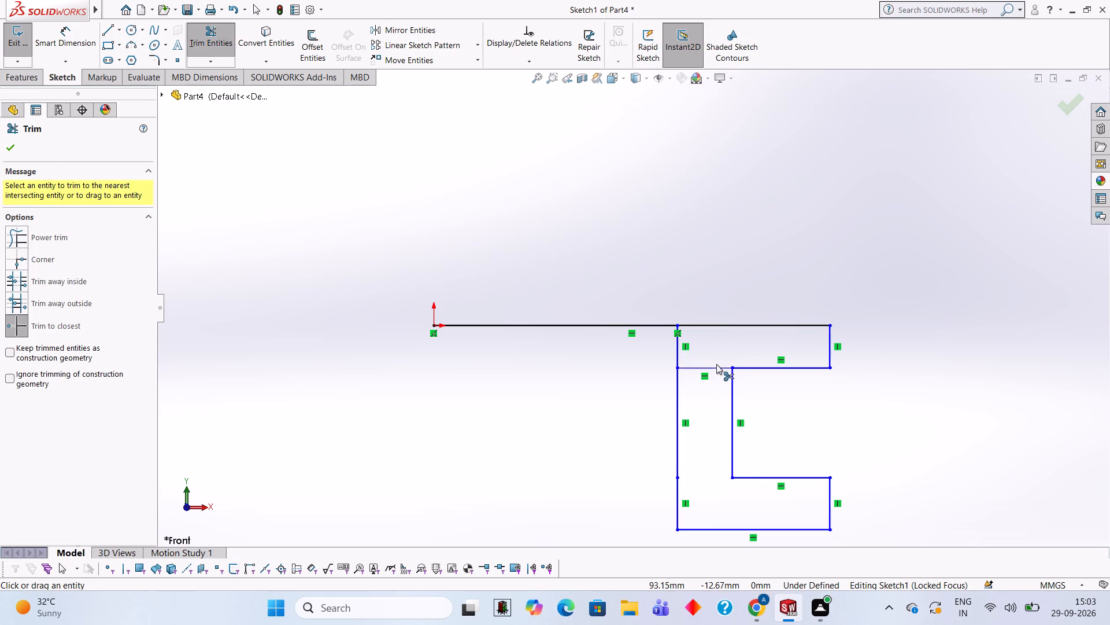
pyautogui.click(716, 365)
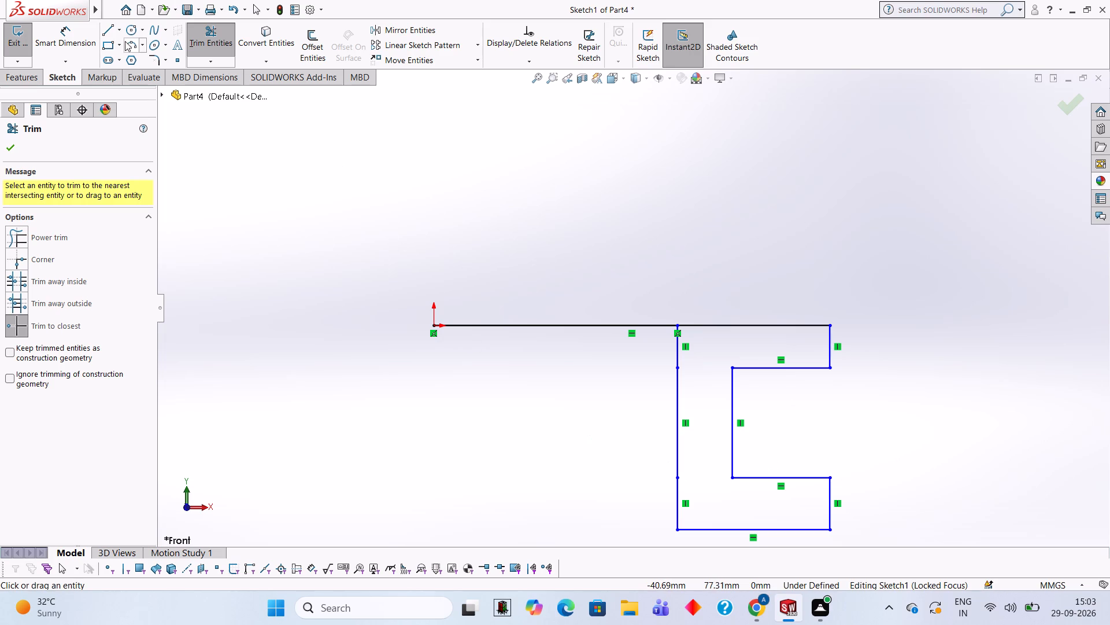
# Sketch a 5 mm horizontal helper line from the profile's lower outer corner along the bottom edge, followed by a 5 mm vertical line upward.
pyautogui.click(113, 24)
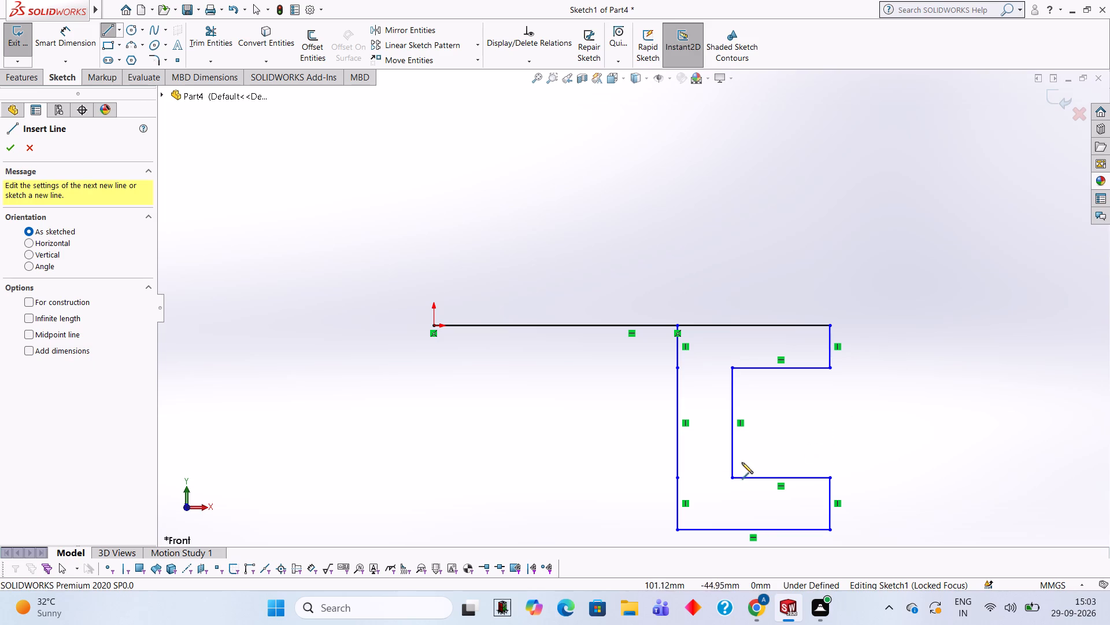
pyautogui.click(677, 529)
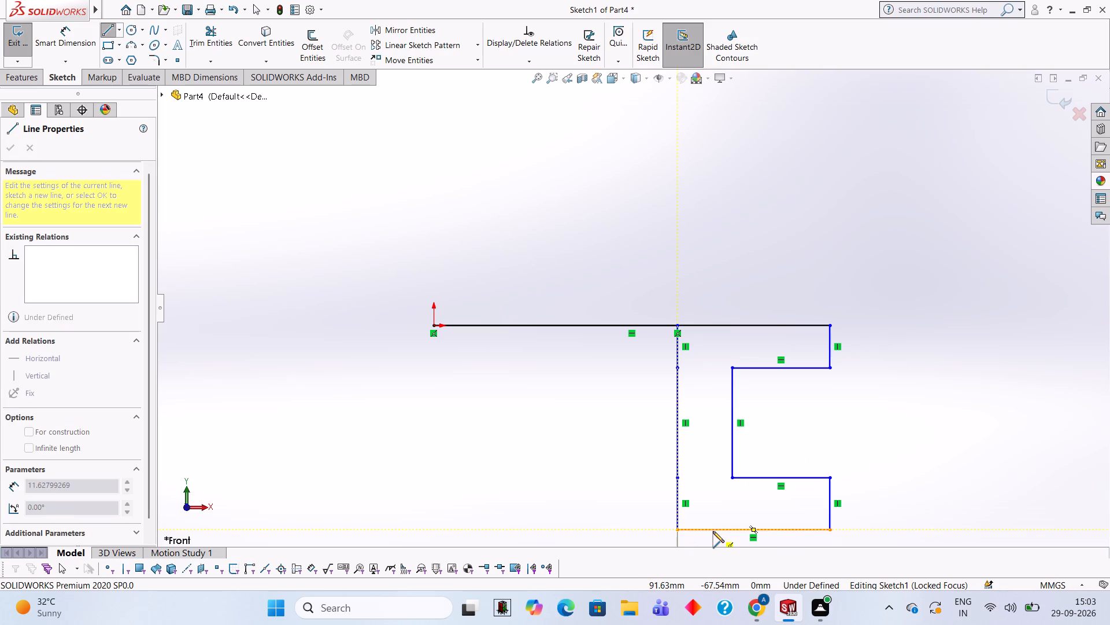
pyautogui.press('5')
pyautogui.press('Return')
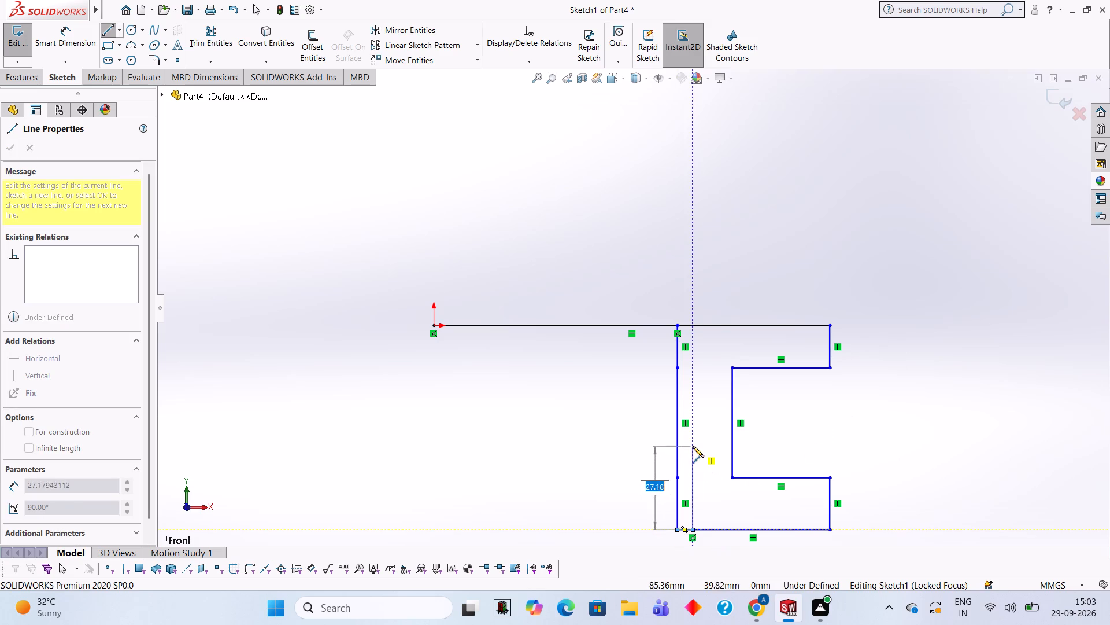
pyautogui.press('5')
pyautogui.press('Return')
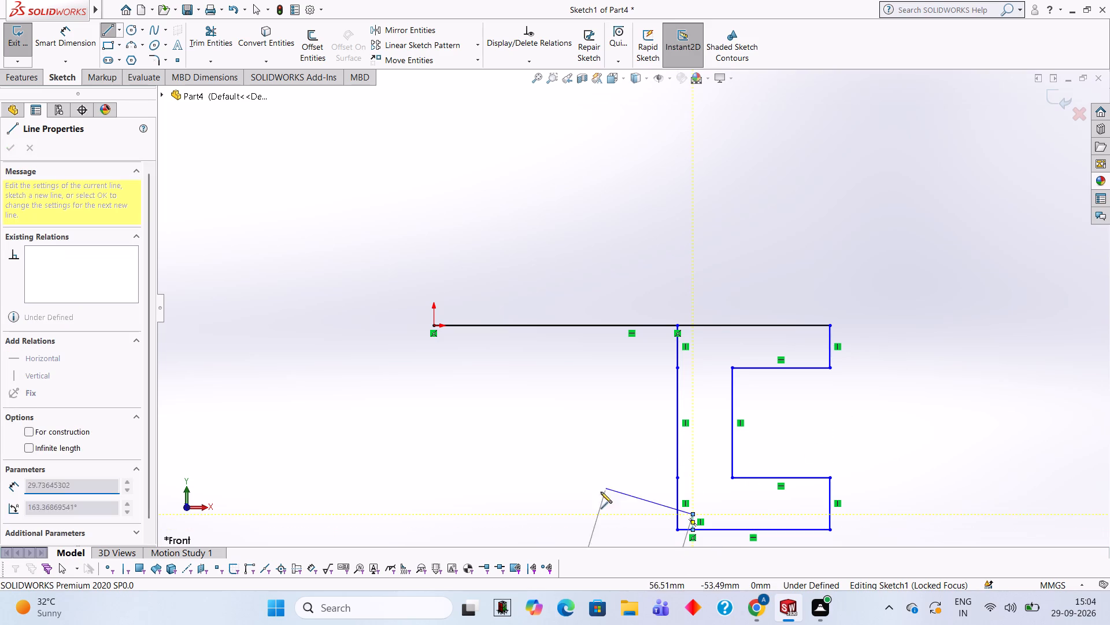
pyautogui.press('Escape')
# Sketch a 10 mm diameter circle centred on the upper end of the 5 mm vertical helper line.
pyautogui.scroll(-1, 910, 486)
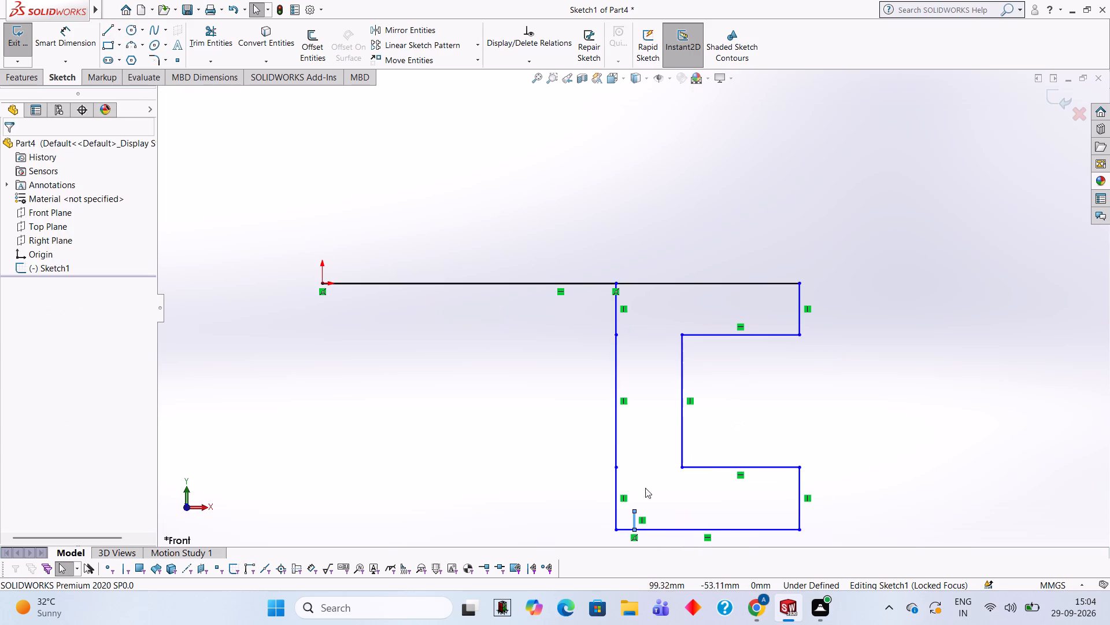
pyautogui.scroll(-2, 622, 527)
pyautogui.scroll(1, 661, 510)
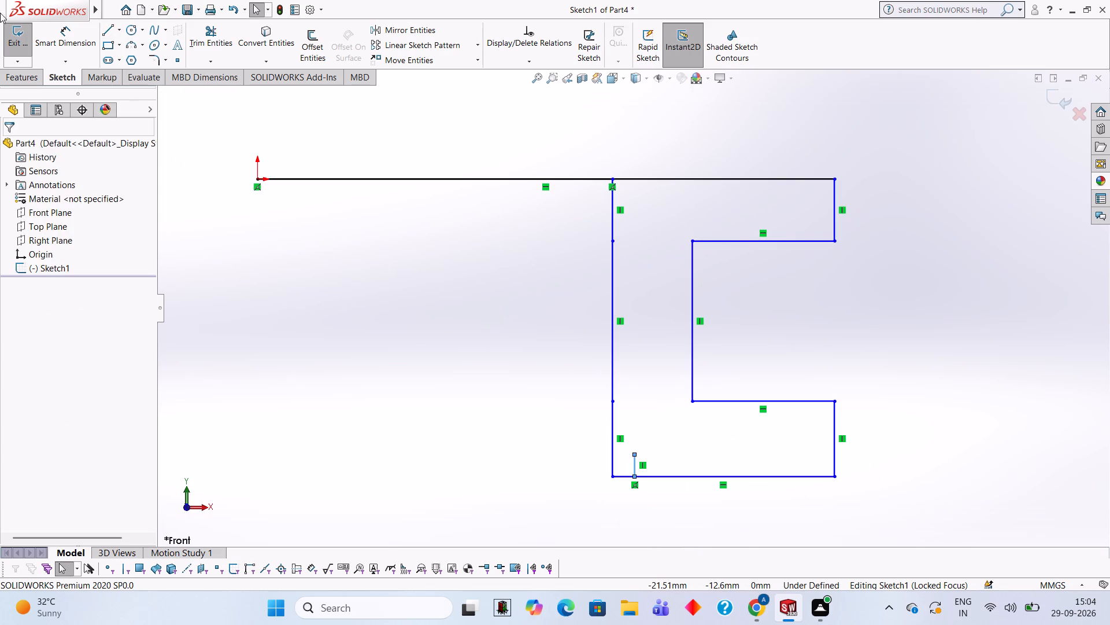
pyautogui.click(138, 27)
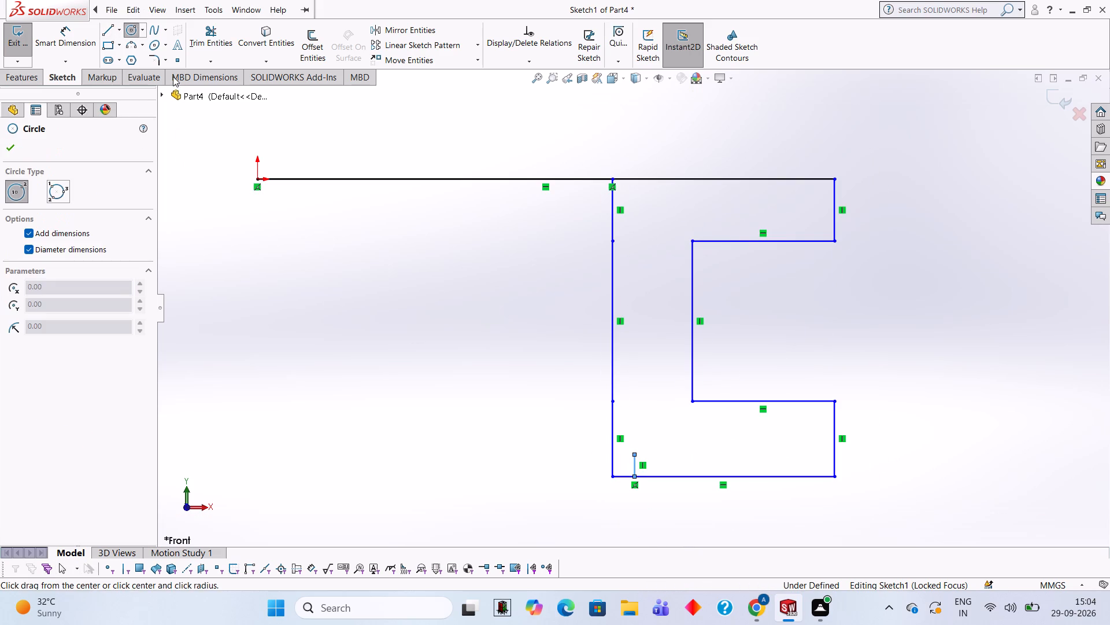
pyautogui.click(633, 453)
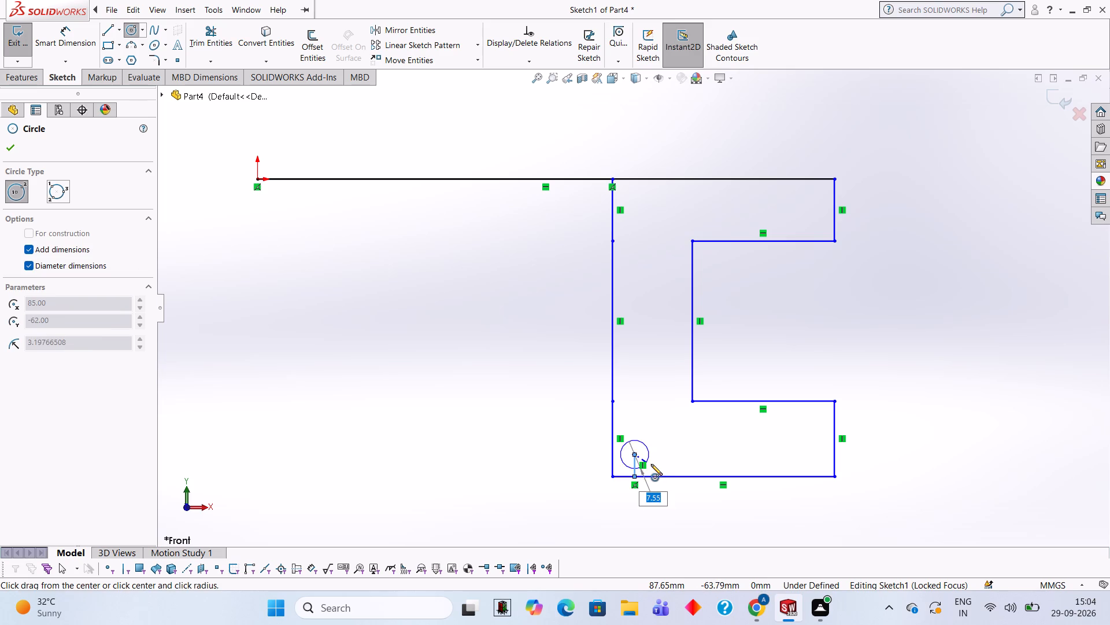
pyautogui.write('10')
pyautogui.press('Return')
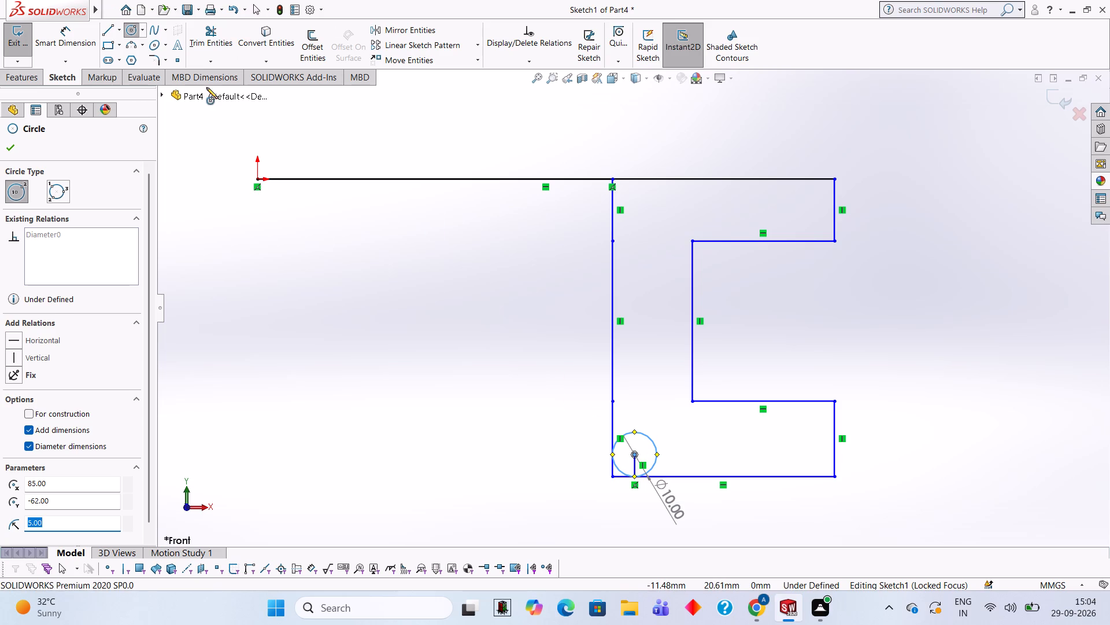
# Trim the circle, the corner line ends and the helper lines so only a rounded arc remains at the lower outer corner.
pyautogui.click(225, 53)
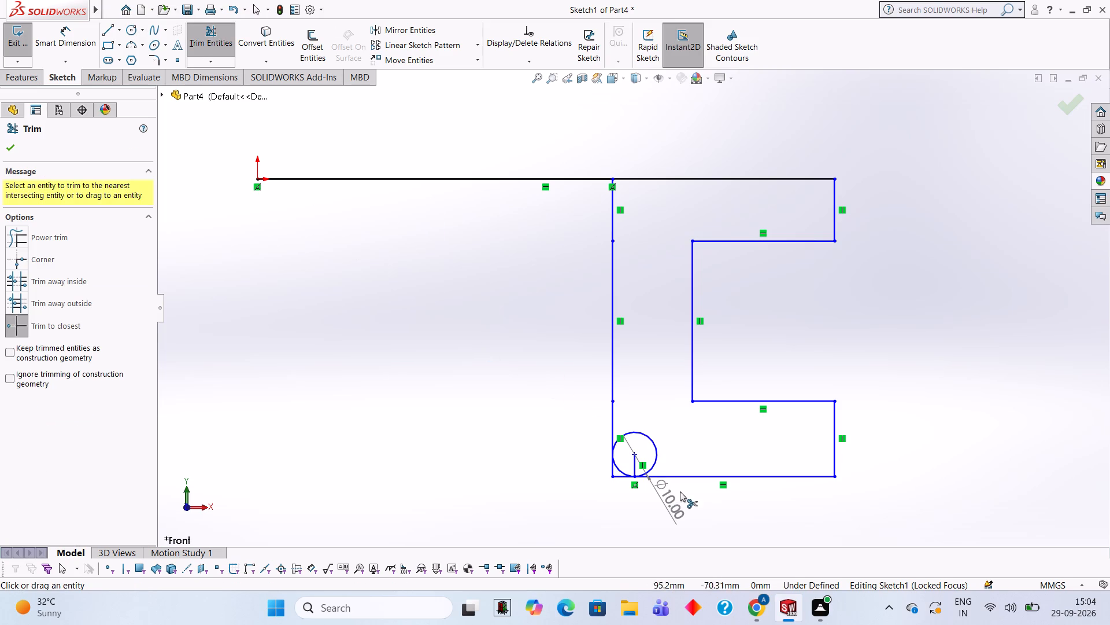
pyautogui.click(610, 469)
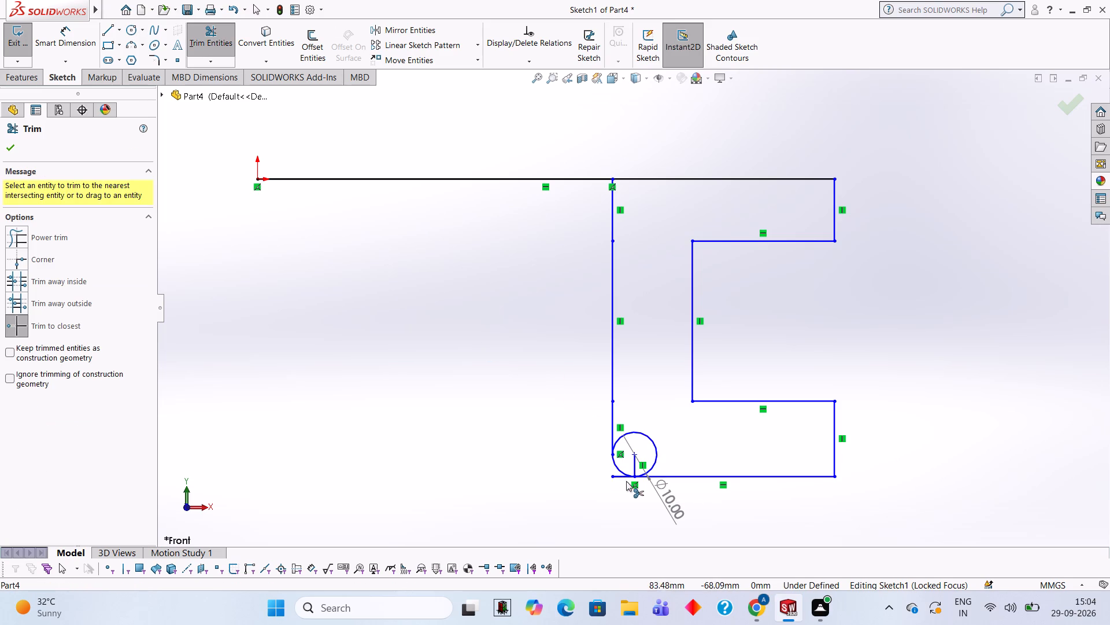
pyautogui.click(618, 476)
pyautogui.click(656, 447)
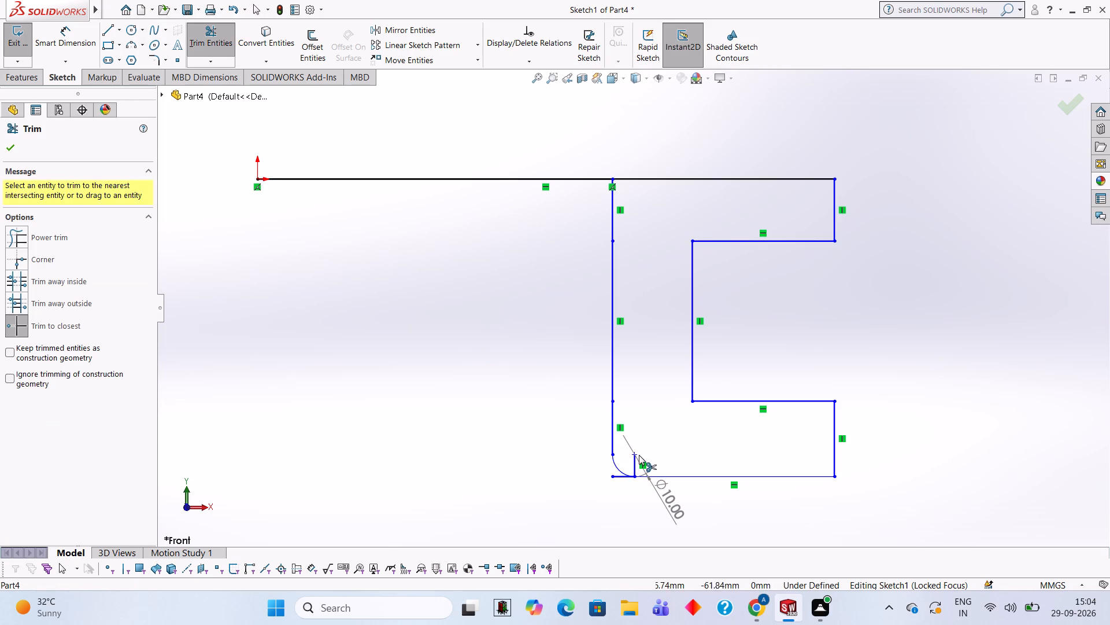
pyautogui.click(631, 462)
pyautogui.click(635, 465)
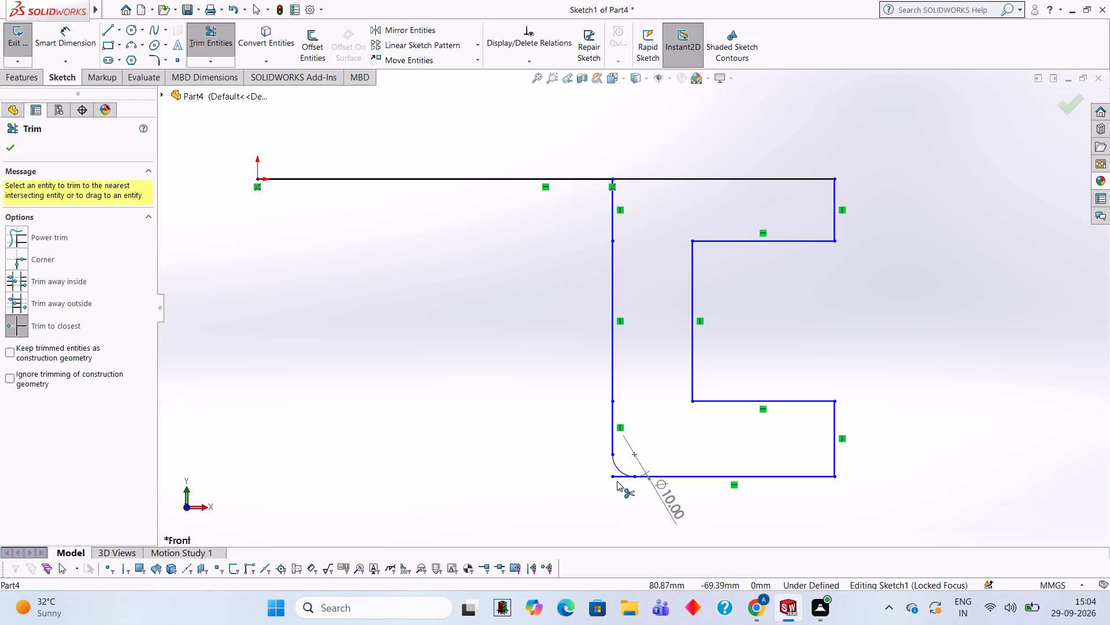
pyautogui.click(617, 477)
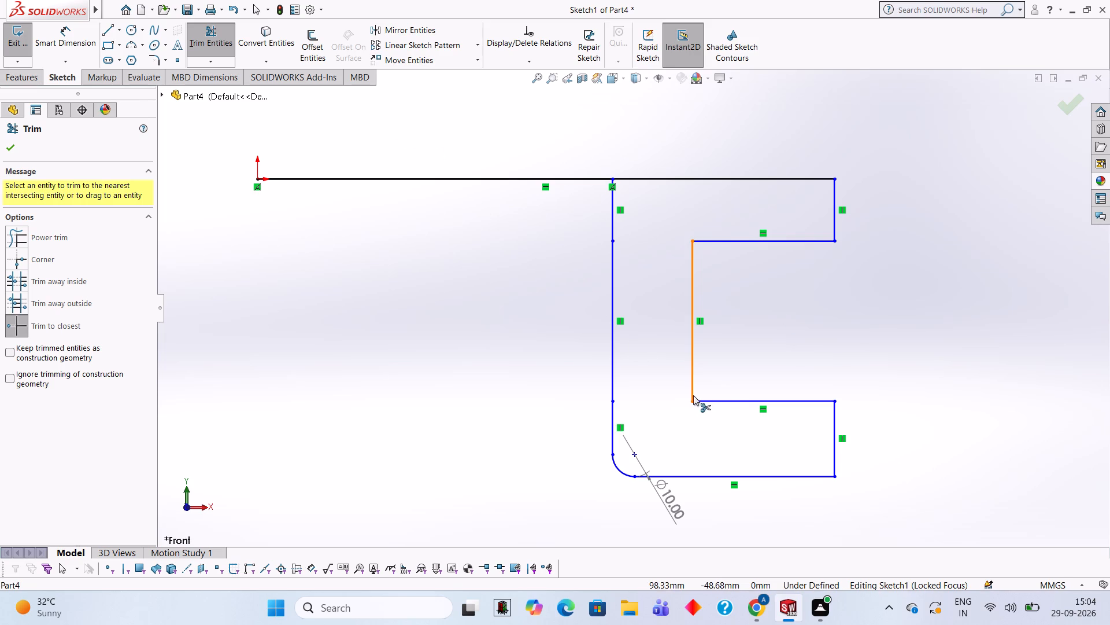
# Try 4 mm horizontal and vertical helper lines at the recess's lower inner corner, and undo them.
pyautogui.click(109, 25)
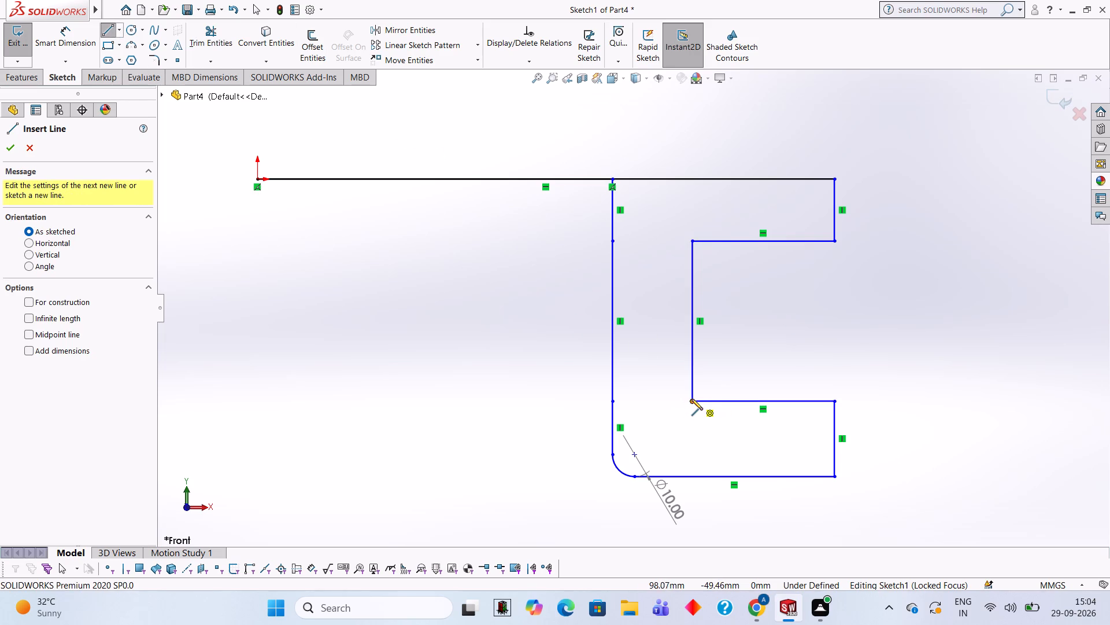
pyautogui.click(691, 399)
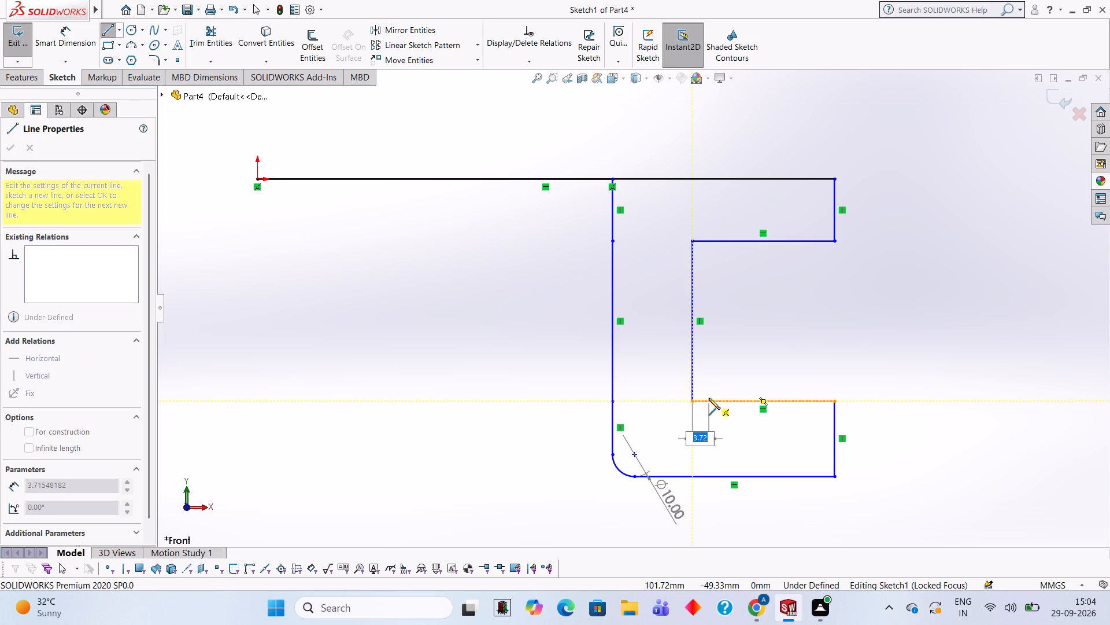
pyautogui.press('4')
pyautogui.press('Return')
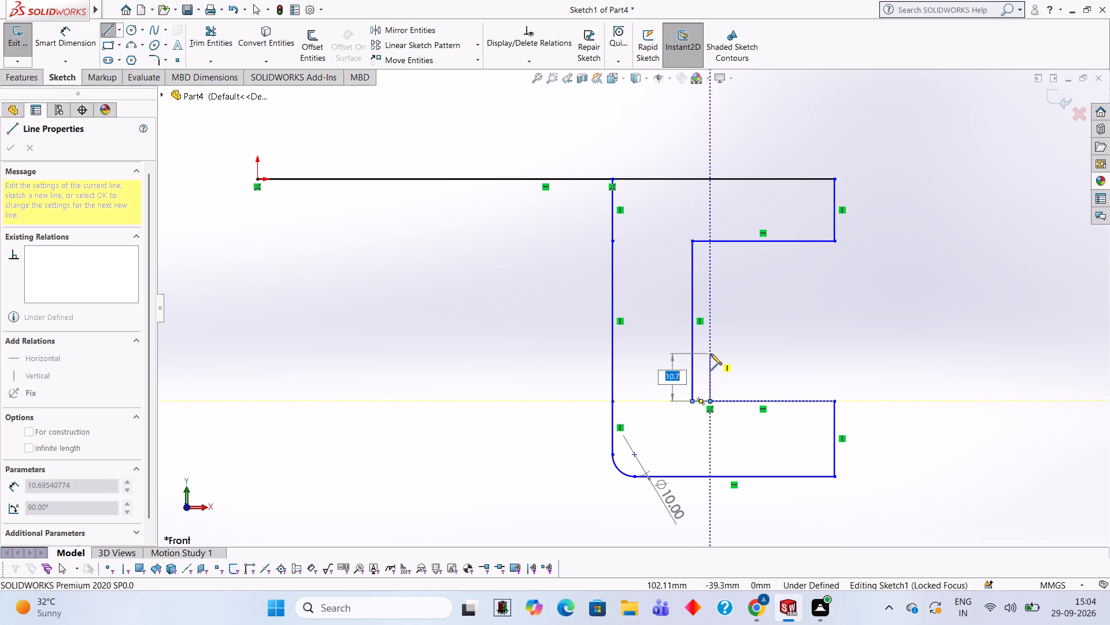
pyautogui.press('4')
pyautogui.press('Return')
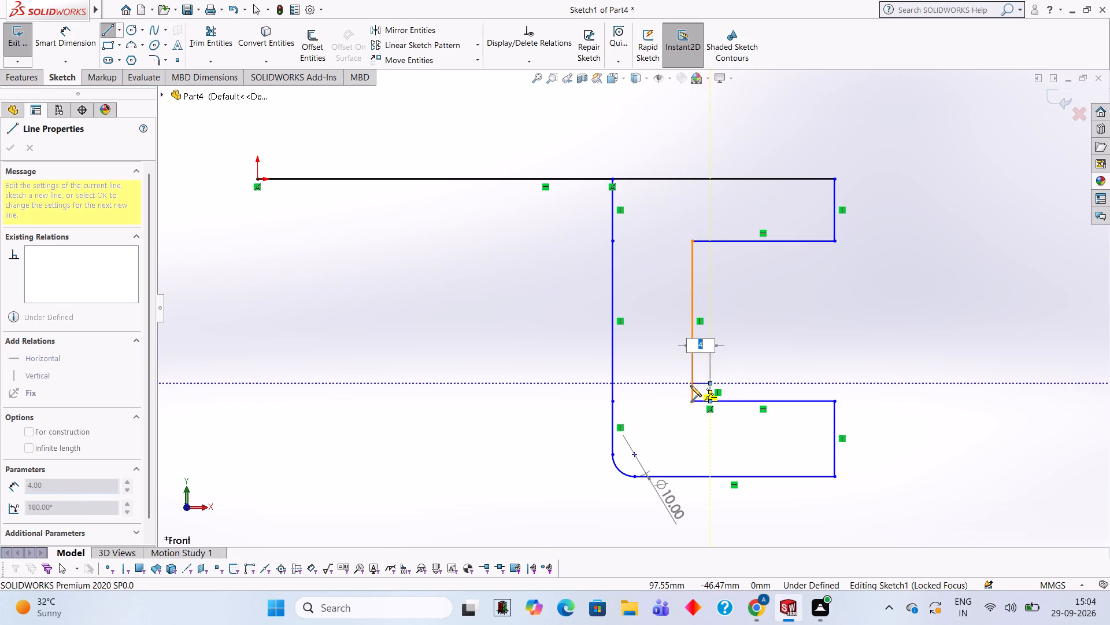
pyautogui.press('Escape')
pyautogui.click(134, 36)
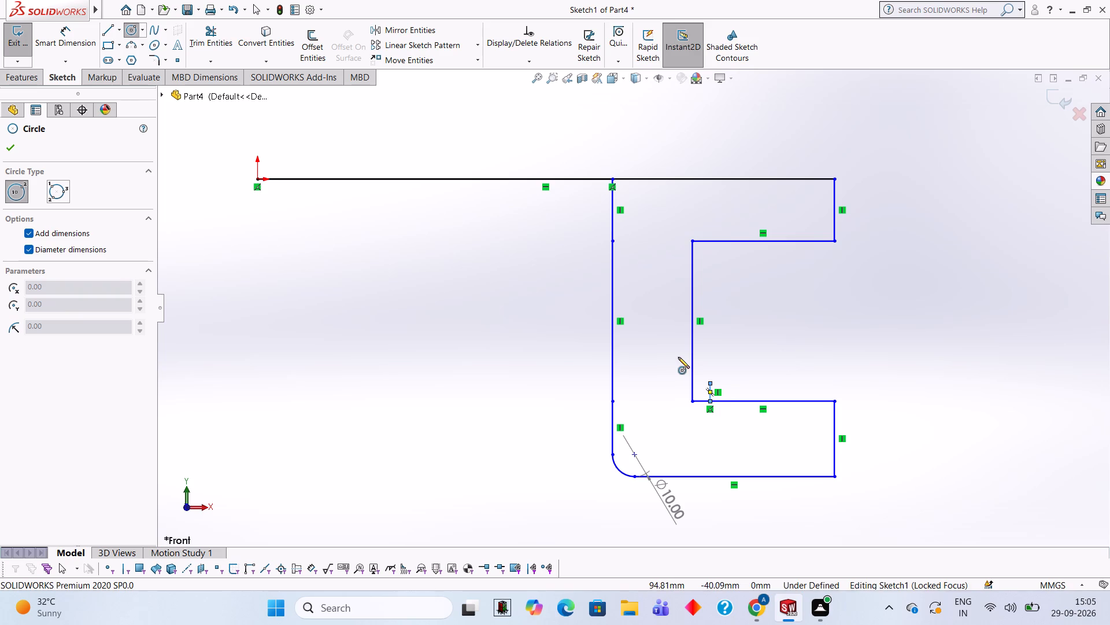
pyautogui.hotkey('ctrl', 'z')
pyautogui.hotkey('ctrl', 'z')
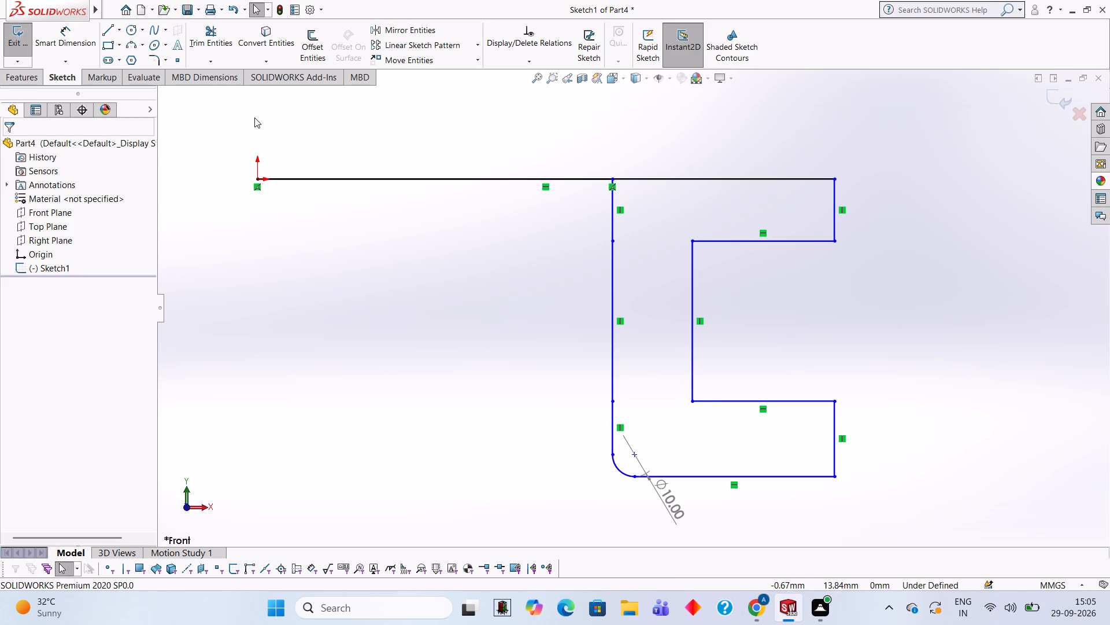
# Add a 4 mm radius sketch fillet to the recess's lower inner corner.
pyautogui.click(153, 63)
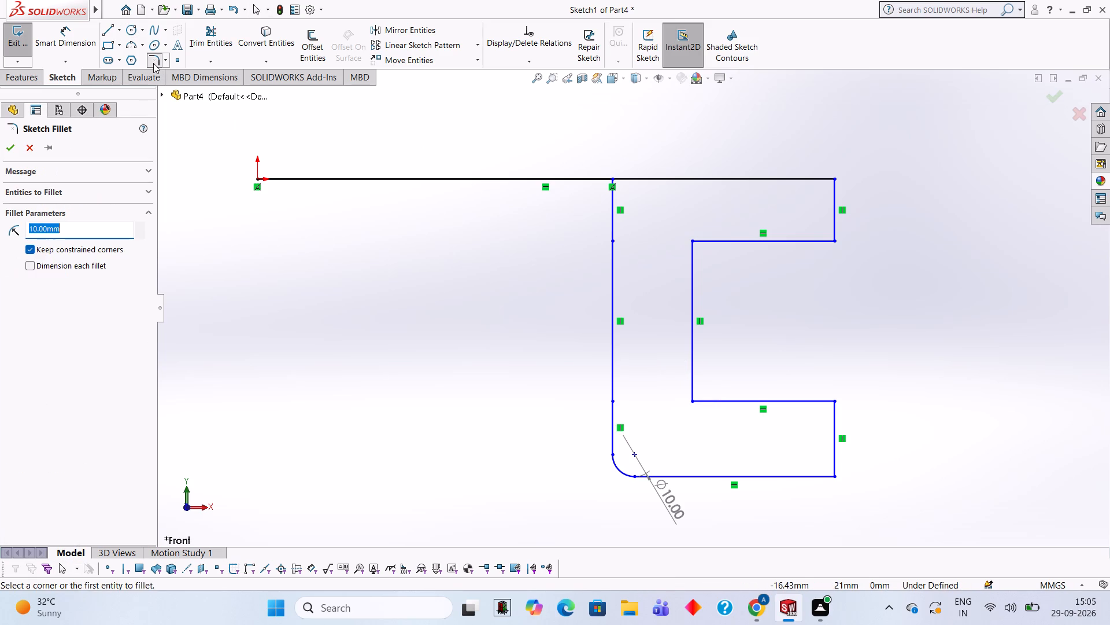
pyautogui.press('4')
pyautogui.press('Return')
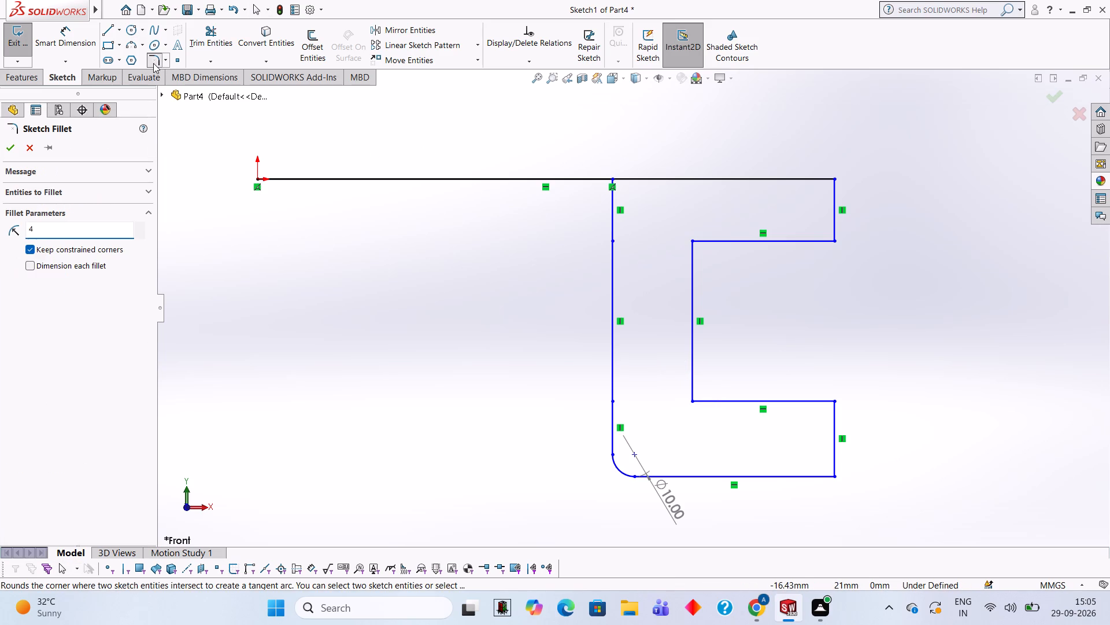
pyautogui.click(690, 383)
pyautogui.click(710, 399)
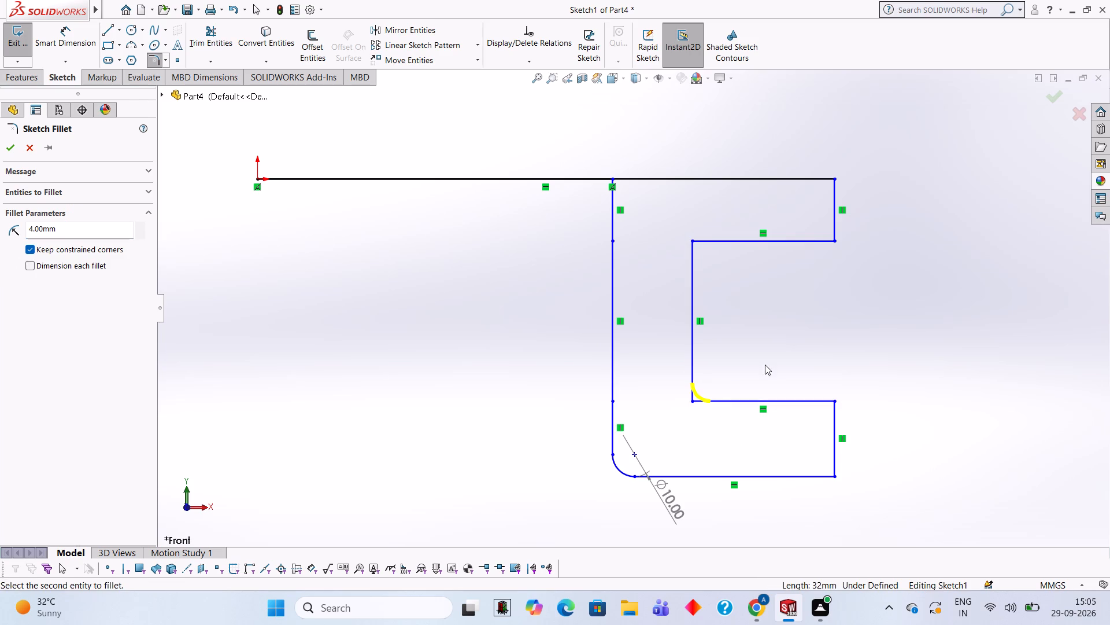
pyautogui.press('Return')
pyautogui.press('Escape')
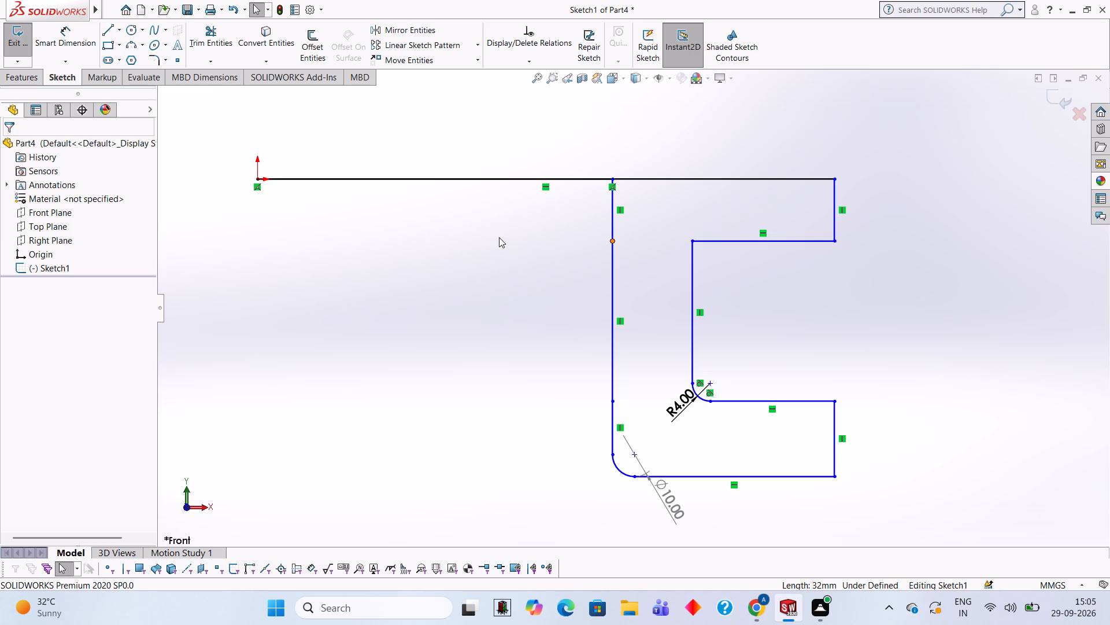
# Trim away the part of the 130 mm reference line between the origin and the C-shaped profile.
pyautogui.click(213, 53)
pyautogui.click(461, 180)
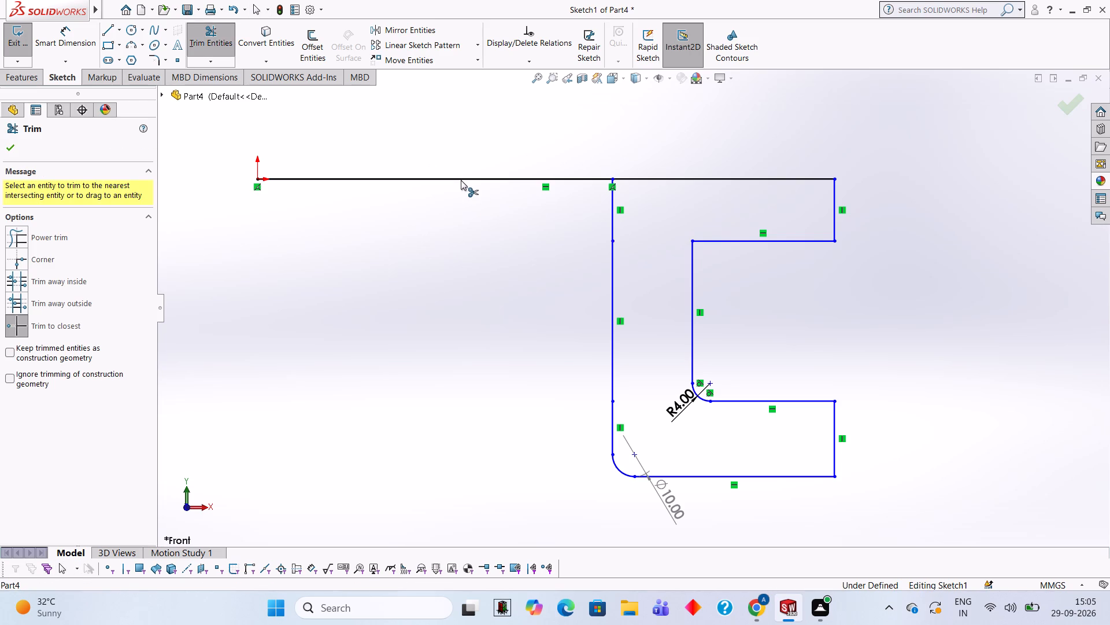
pyautogui.click(461, 180)
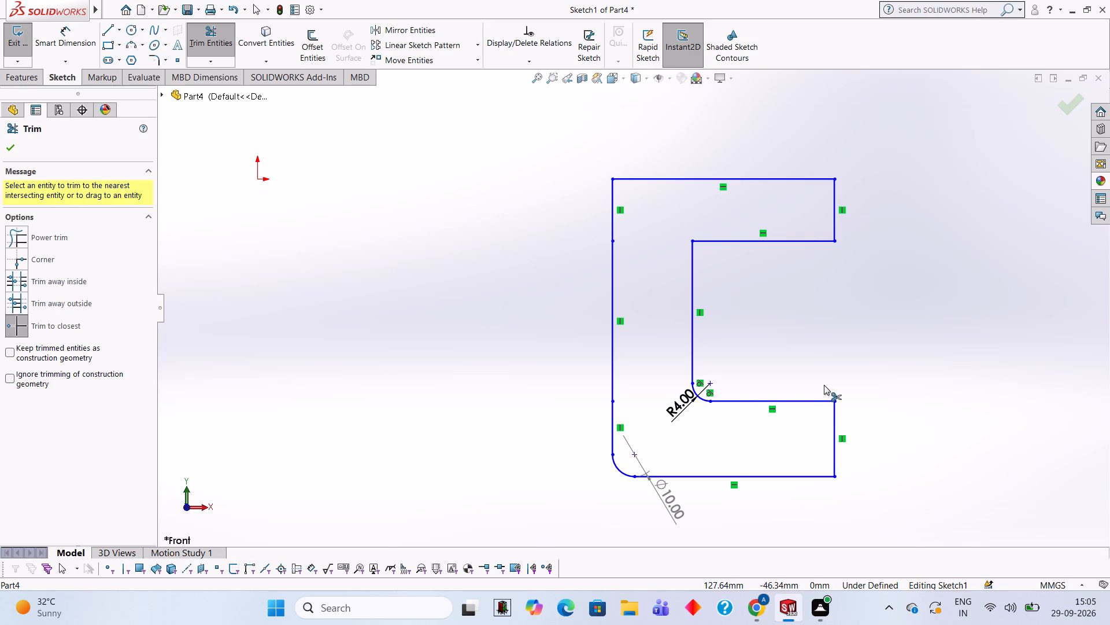
# Start a blind Boss-Extrude of the closed C-shaped profile with a depth of 7 mm.
pyautogui.click(39, 75)
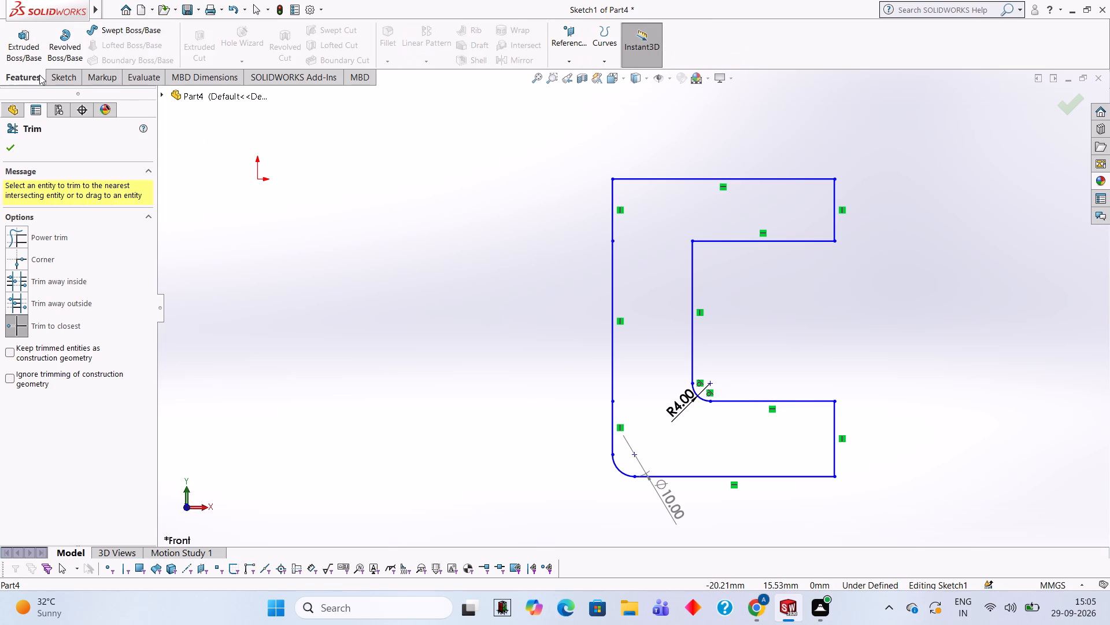
pyautogui.click(41, 27)
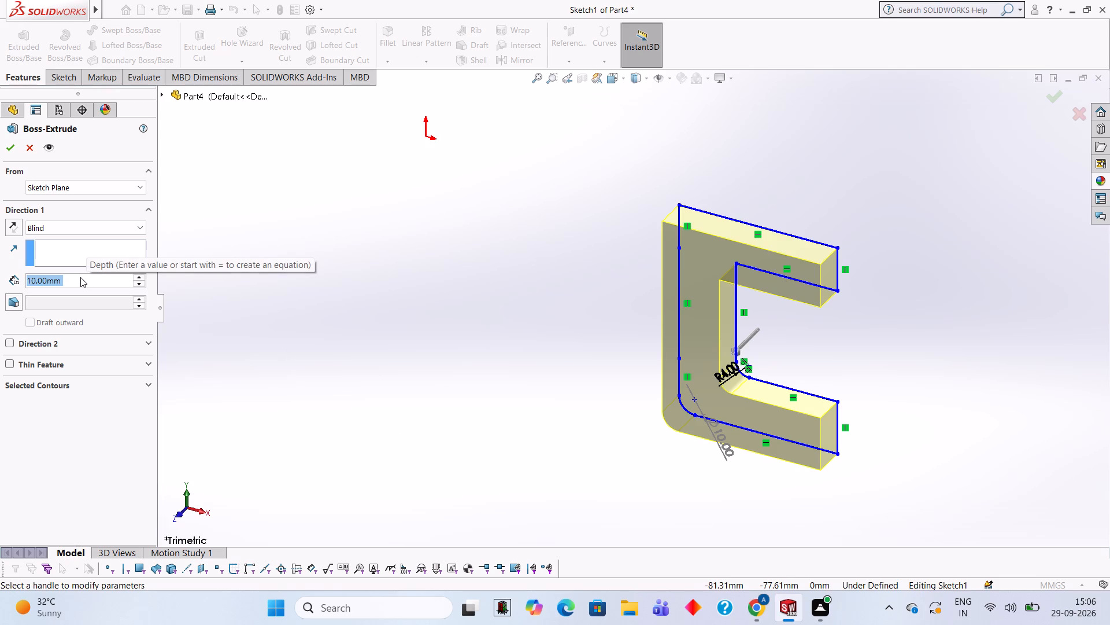
pyautogui.press('7')
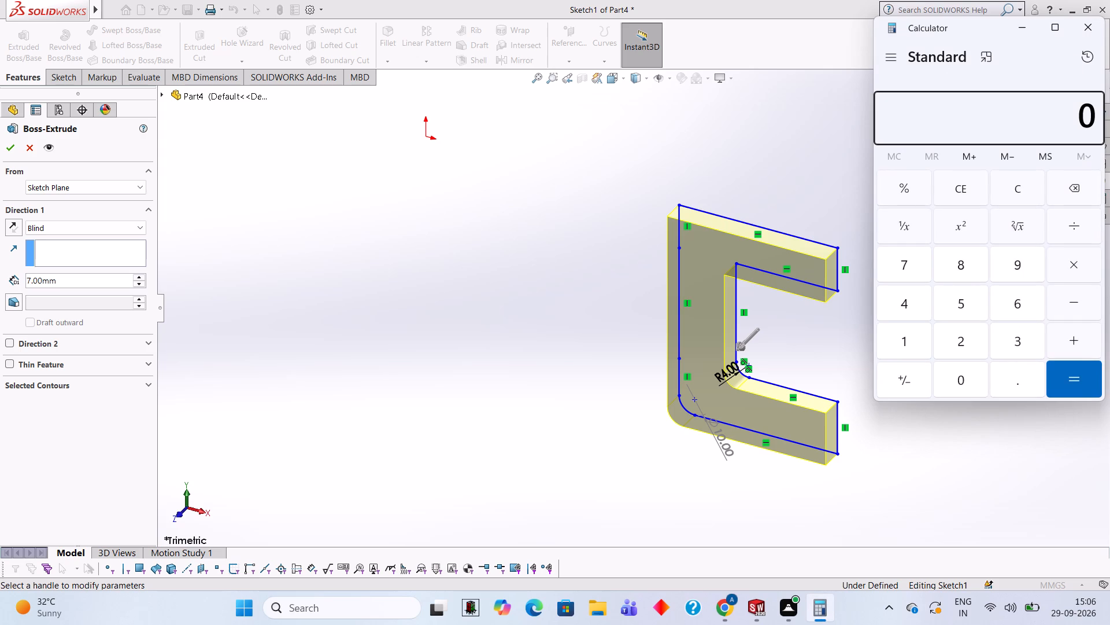
# Add 17, 36 and 14 in the calculator, and close it.
pyautogui.press('1')
pyautogui.press('9')
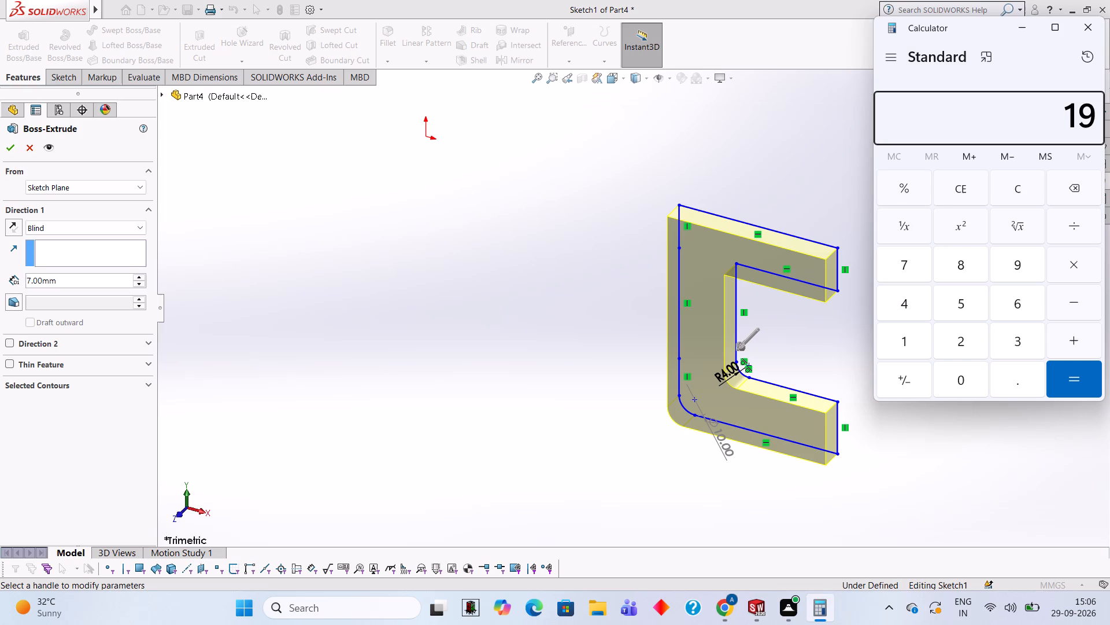
pyautogui.press('BackSpace')
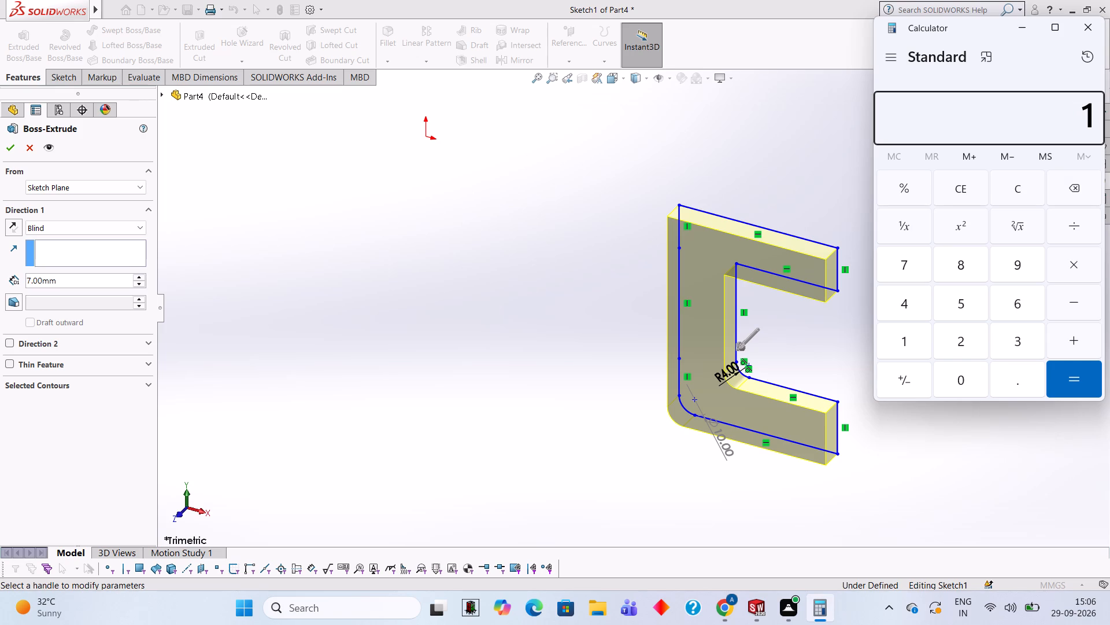
pyautogui.write('7+')
pyautogui.write('36')
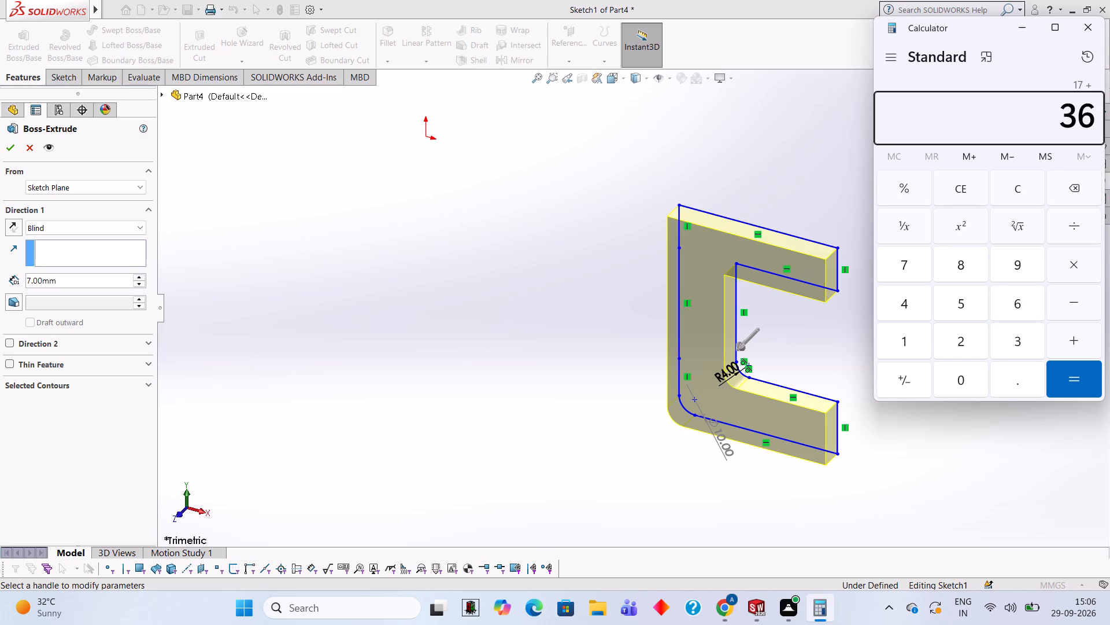
pyautogui.press('+')
pyautogui.write('14')
pyautogui.press('Return')
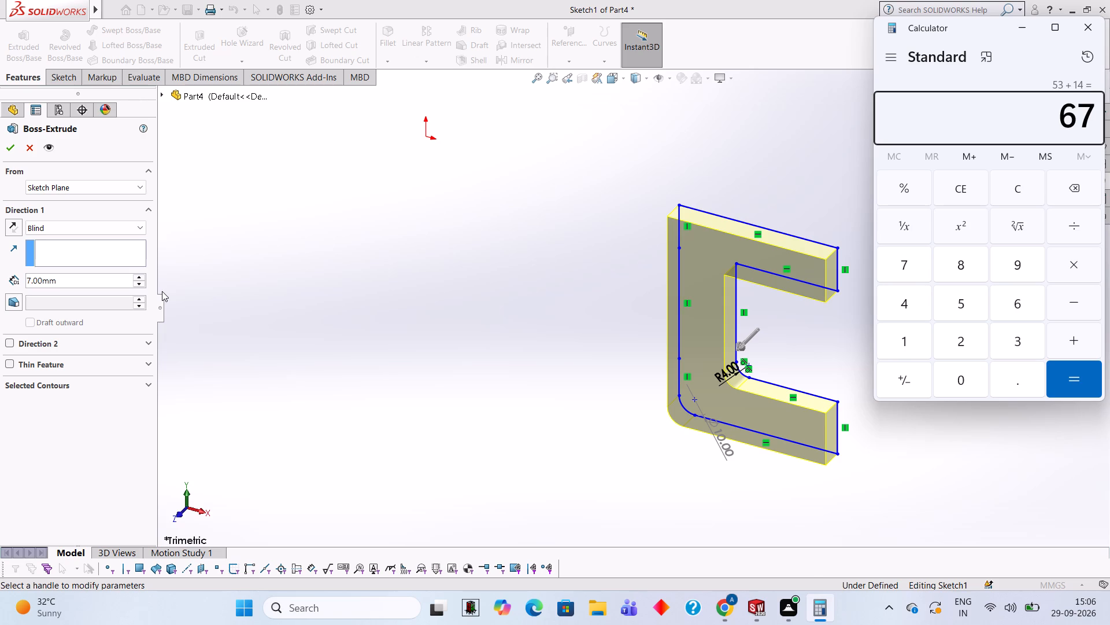
pyautogui.click(1088, 21)
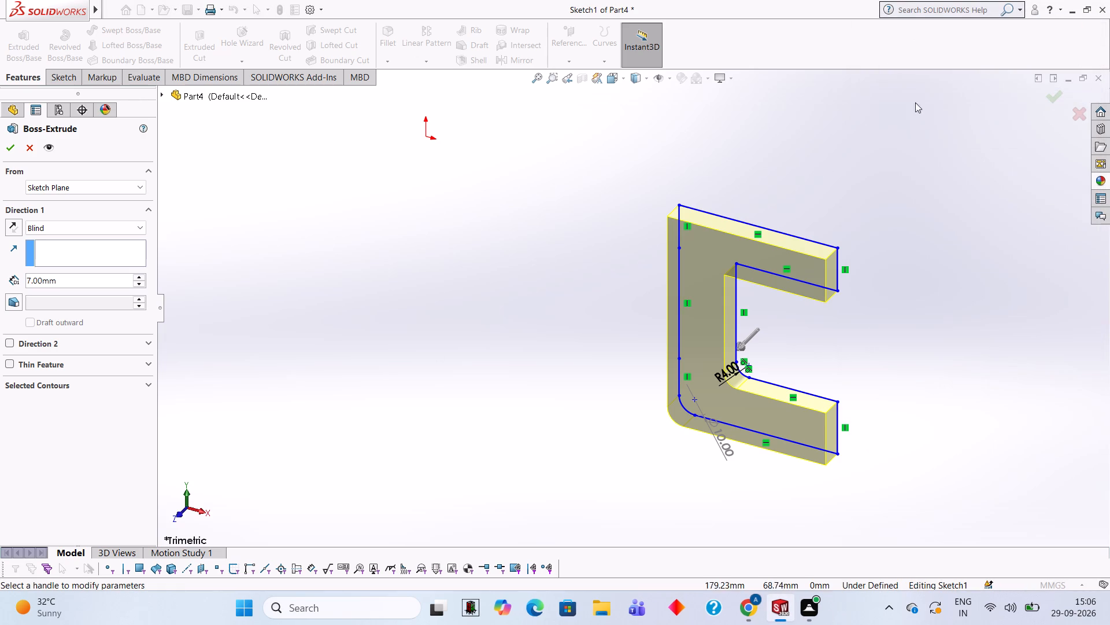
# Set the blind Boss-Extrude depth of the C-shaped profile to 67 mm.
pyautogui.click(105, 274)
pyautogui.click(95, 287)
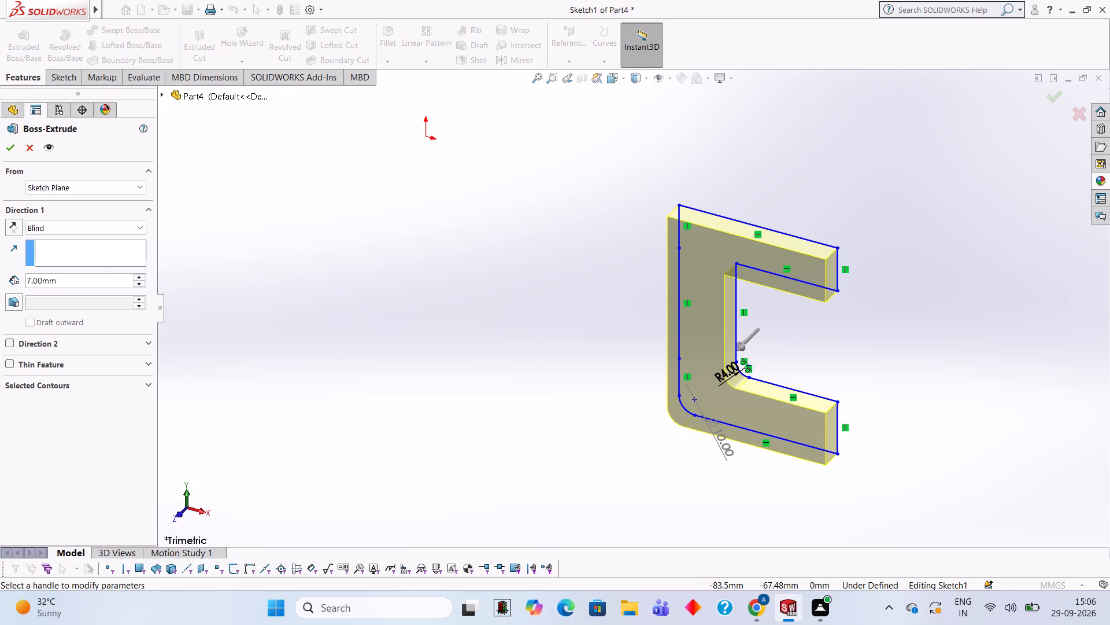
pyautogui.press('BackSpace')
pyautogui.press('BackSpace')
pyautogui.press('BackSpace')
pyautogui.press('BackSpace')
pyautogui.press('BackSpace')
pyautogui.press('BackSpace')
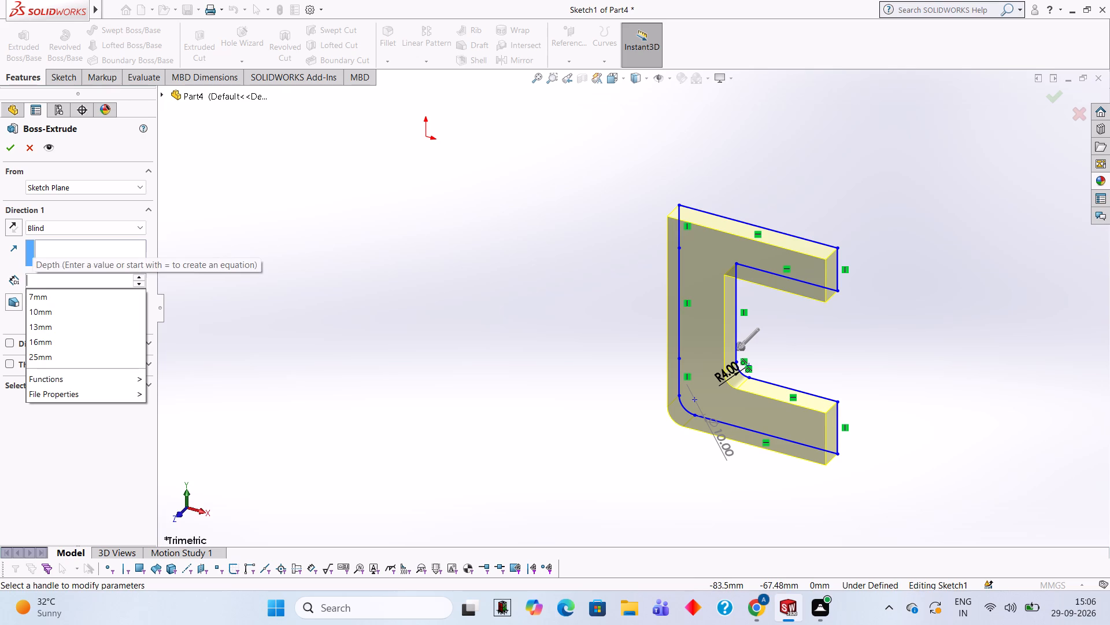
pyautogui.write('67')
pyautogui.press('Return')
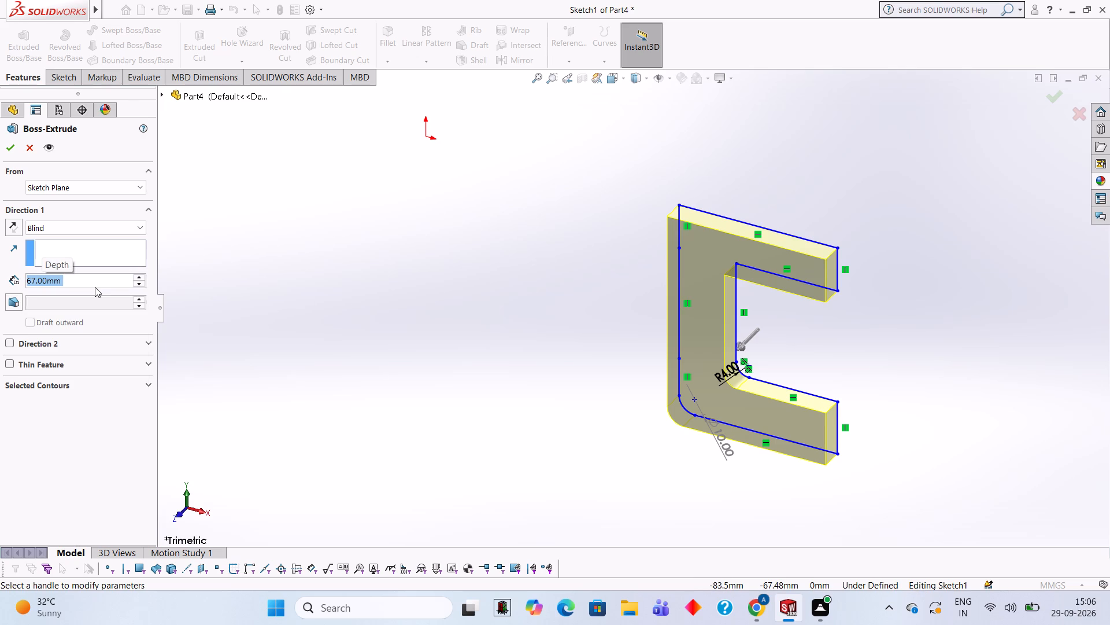
# Examine the depth of the C-shaped extrusion preview from the side, below and front.
pyautogui.moveTo(390, 326); pyautogui.dragTo(462, 299, button='middle')
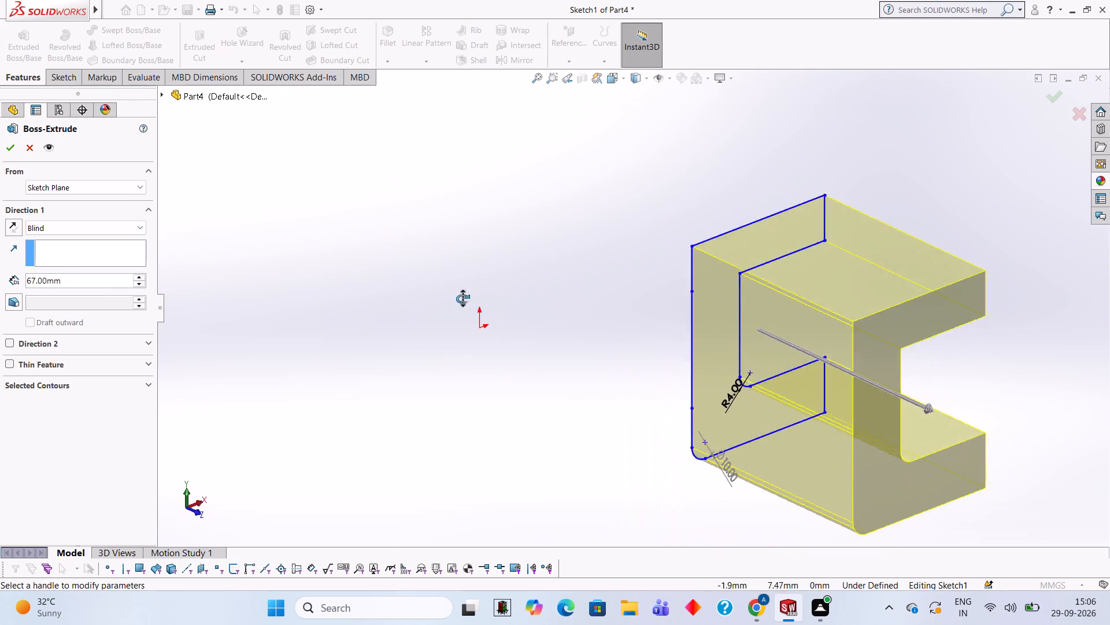
pyautogui.moveTo(462, 299); pyautogui.dragTo(451, 292, button='middle')
pyautogui.moveTo(541, 392); pyautogui.dragTo(531, 246, button='middle')
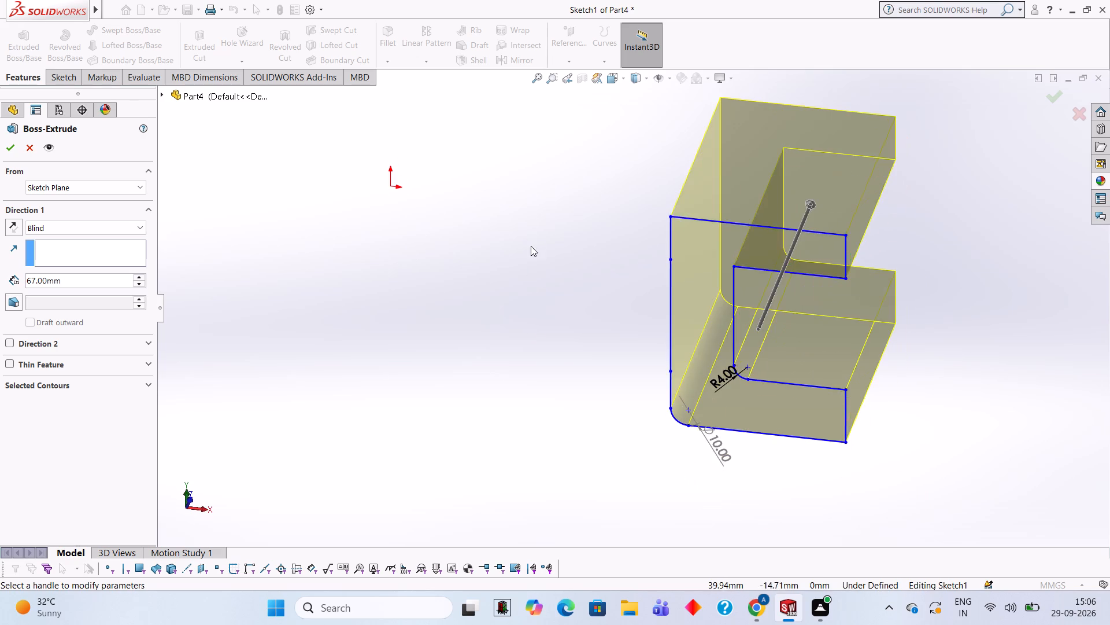
pyautogui.moveTo(527, 362); pyautogui.dragTo(517, 201, button='middle')
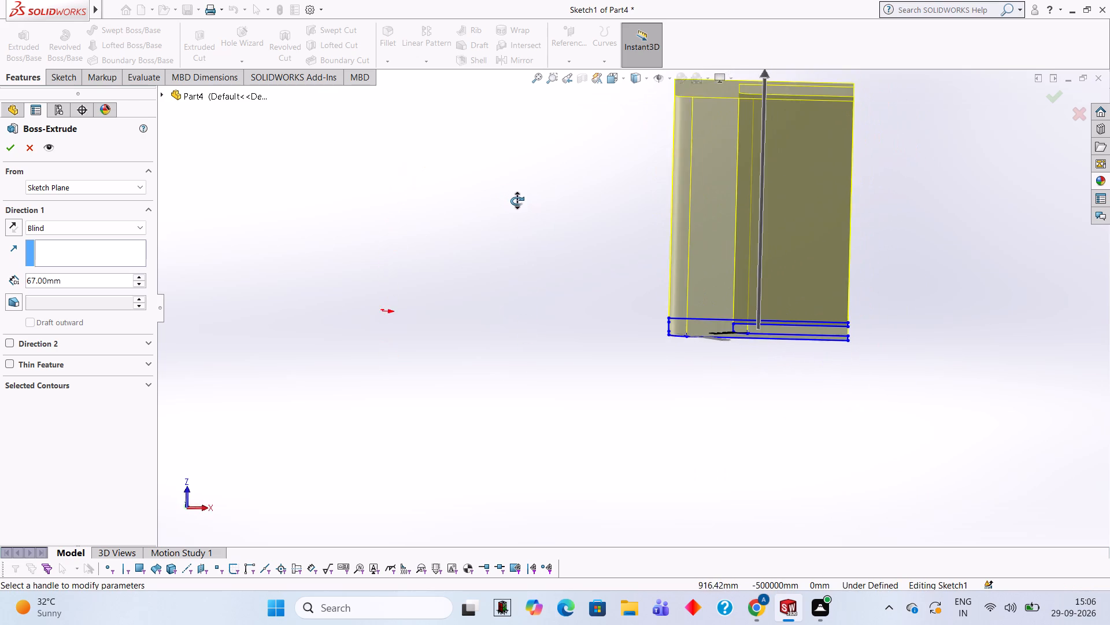
pyautogui.moveTo(517, 201); pyautogui.dragTo(521, 203, button='middle')
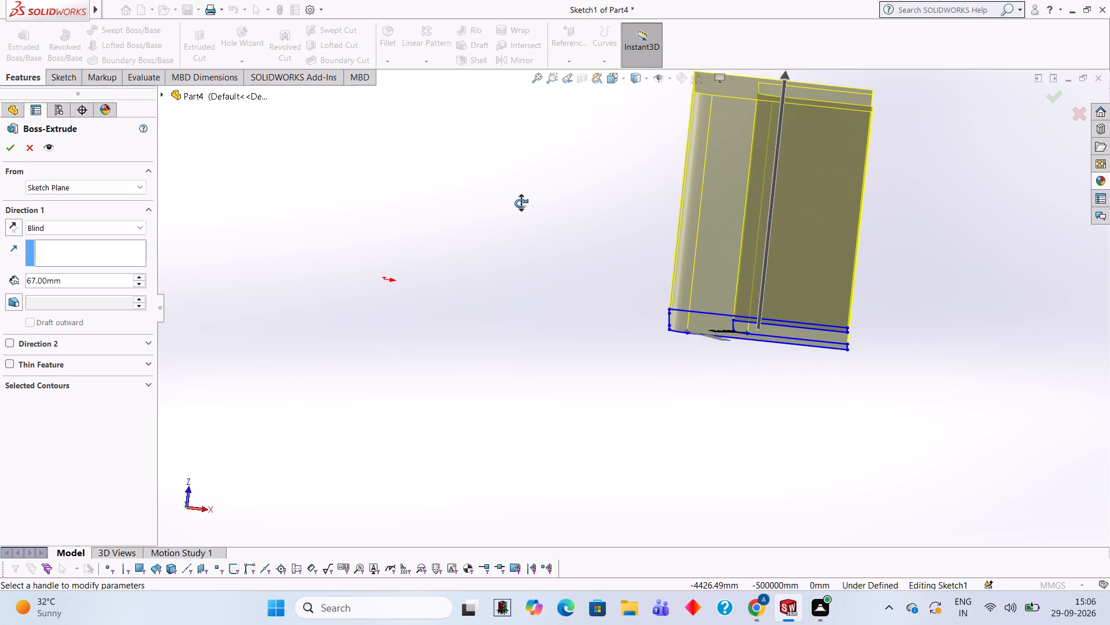
pyautogui.moveTo(521, 203); pyautogui.dragTo(514, 201, button='middle')
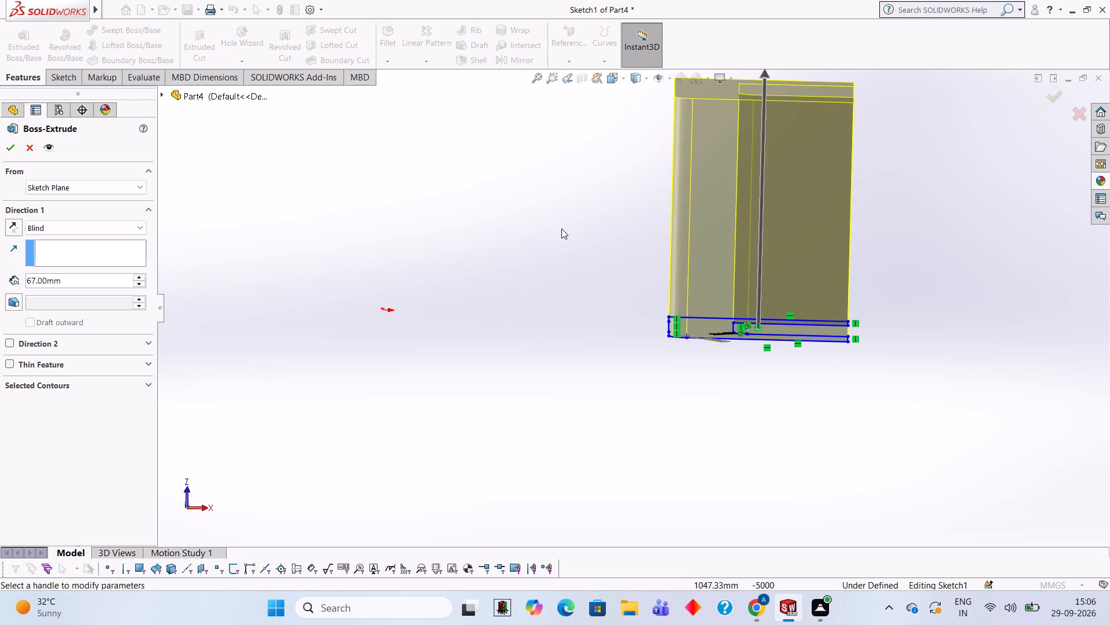
pyautogui.moveTo(595, 184); pyautogui.dragTo(578, 350, button='middle')
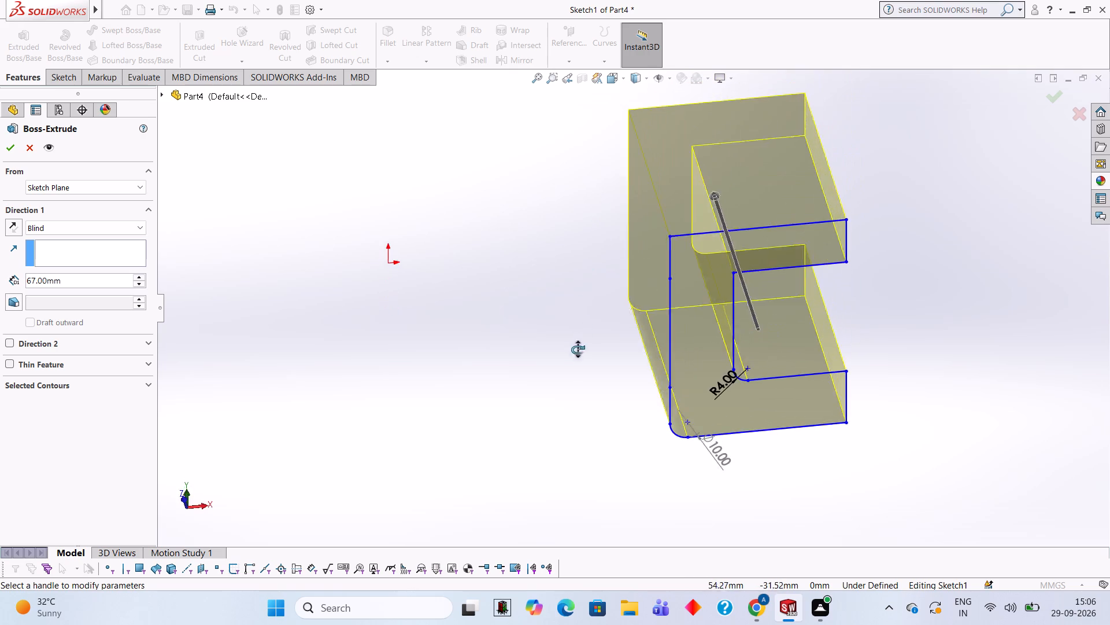
pyautogui.moveTo(578, 350); pyautogui.dragTo(577, 352, button='middle')
pyautogui.moveTo(603, 168); pyautogui.dragTo(604, 319, button='middle')
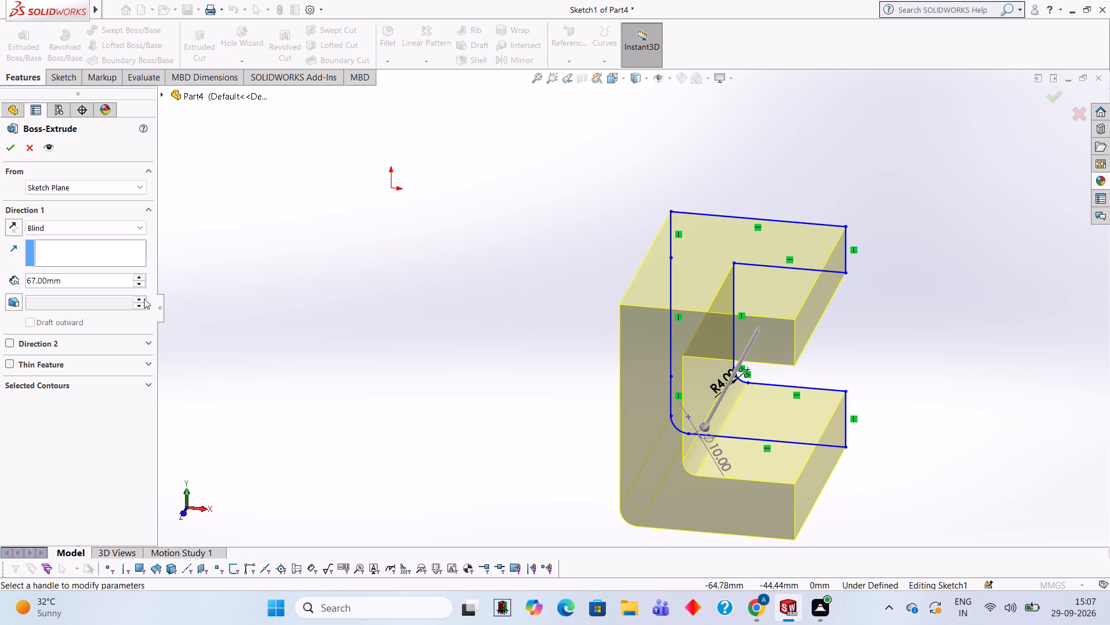
# Set the C-shaped profile's blind extrusion depth to 45 mm and complete the solid.
pyautogui.click(121, 281)
pyautogui.press('BackSpace')
pyautogui.press('BackSpace')
pyautogui.press('BackSpace')
pyautogui.press('BackSpace')
pyautogui.press('BackSpace')
pyautogui.press('BackSpace')
pyautogui.press('BackSpace')
pyautogui.write('45')
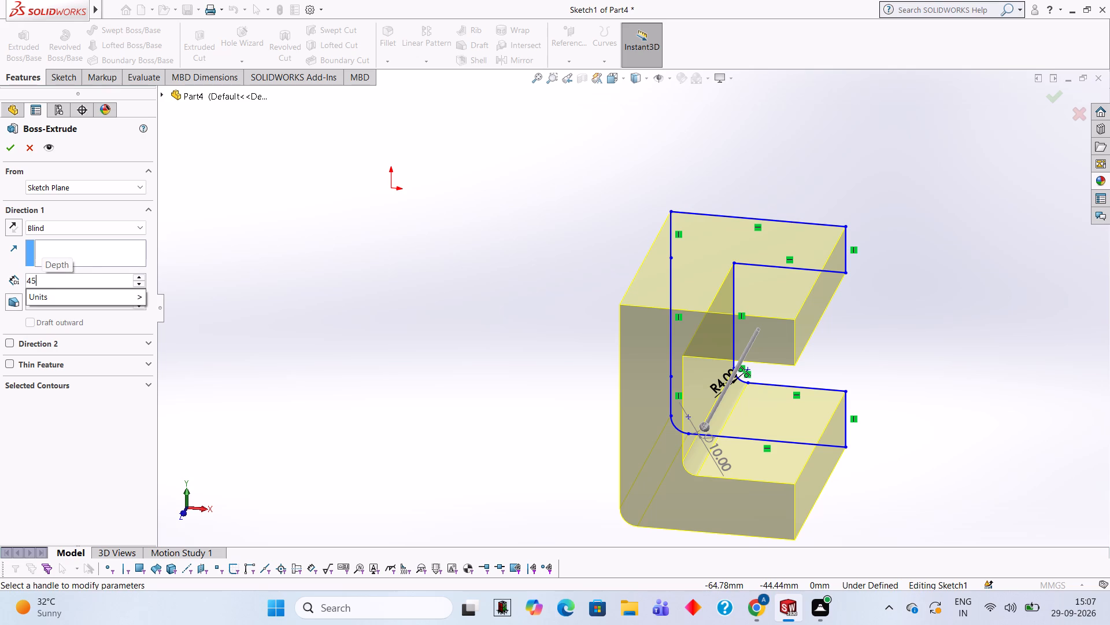
pyautogui.press('Return')
pyautogui.moveTo(386, 262); pyautogui.dragTo(452, 300, button='middle')
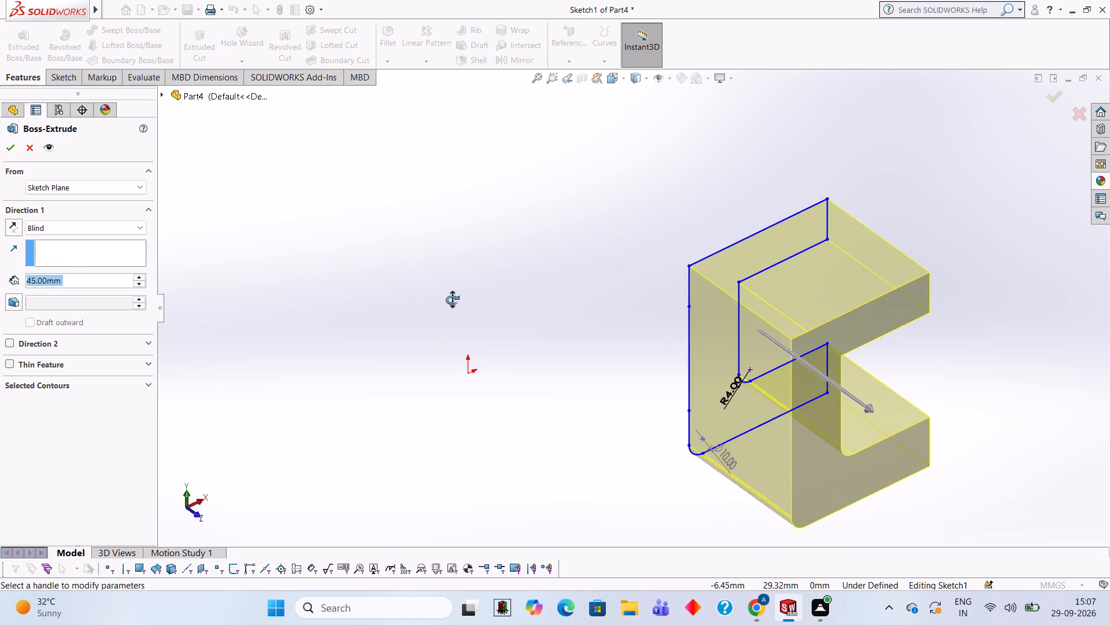
pyautogui.moveTo(452, 300); pyautogui.dragTo(444, 204, button='middle')
pyautogui.moveTo(490, 362); pyautogui.dragTo(468, 191, button='middle')
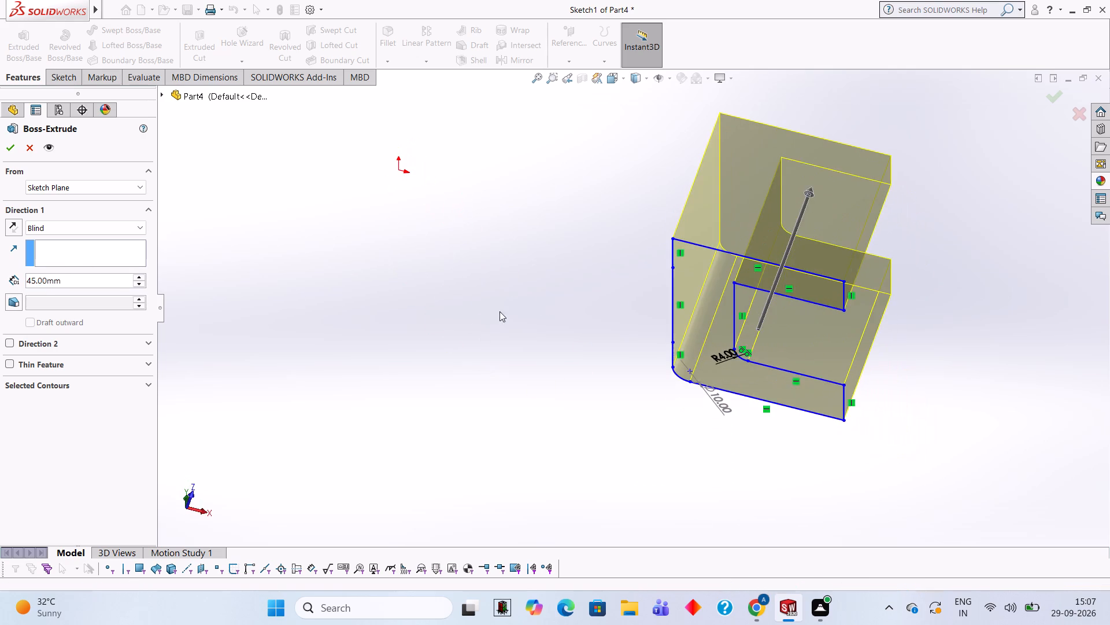
pyautogui.moveTo(542, 356); pyautogui.dragTo(526, 266, button='middle')
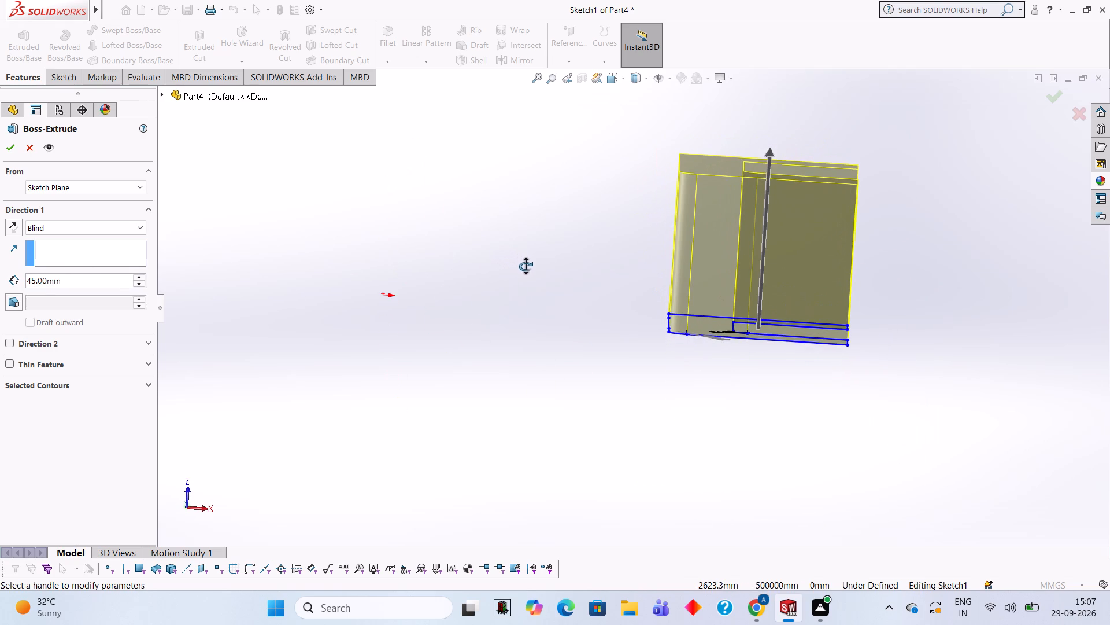
pyautogui.moveTo(526, 266); pyautogui.dragTo(526, 329, button='middle')
pyautogui.moveTo(490, 201); pyautogui.dragTo(487, 321, button='middle')
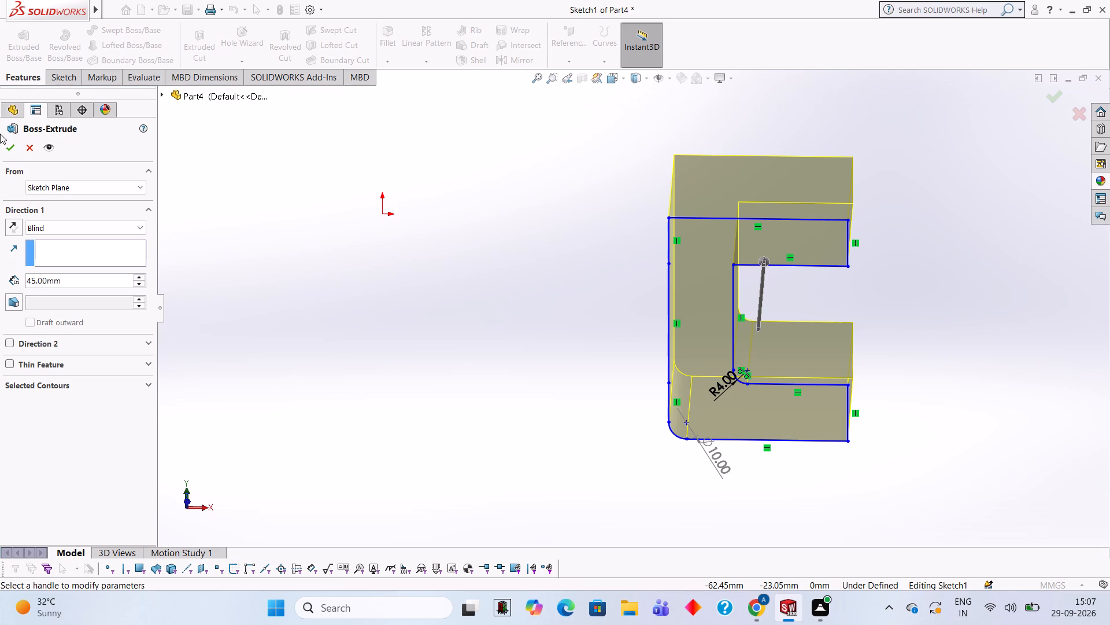
pyautogui.click(11, 146)
pyautogui.click(252, 233)
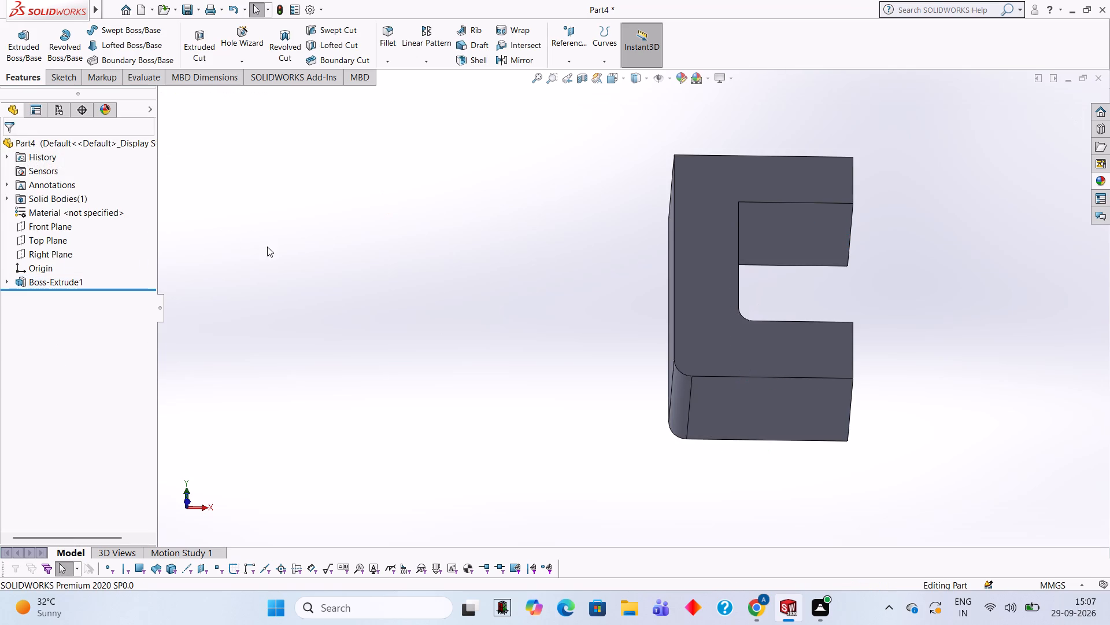
# Sketch a 45 mm diameter circle on the C-block's underside face, centred on the midpoint of its open-end edge.
pyautogui.moveTo(620, 380); pyautogui.dragTo(672, 201, button='middle')
pyautogui.moveTo(642, 250); pyautogui.dragTo(591, 221, button='middle')
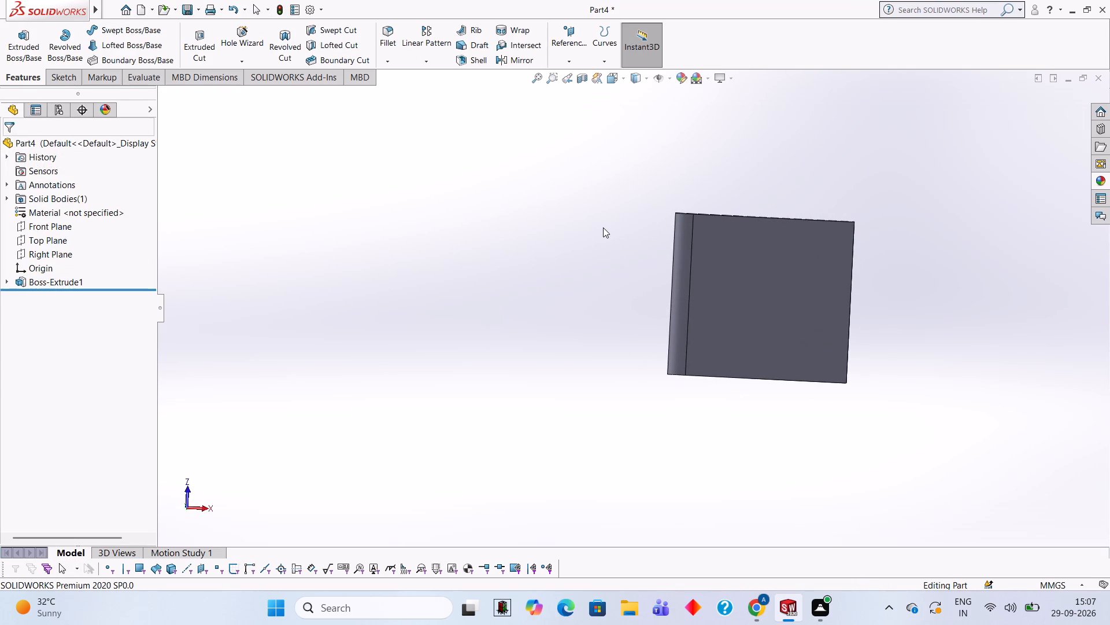
pyautogui.click(767, 269)
pyautogui.click(811, 239)
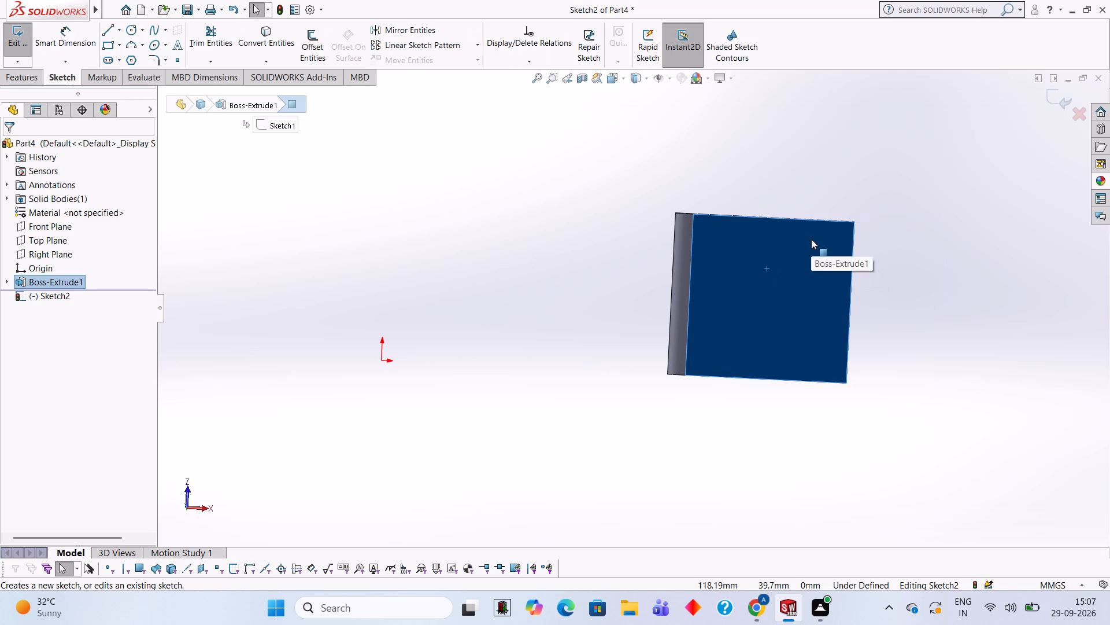
pyautogui.hotkey('ctrl', '8')
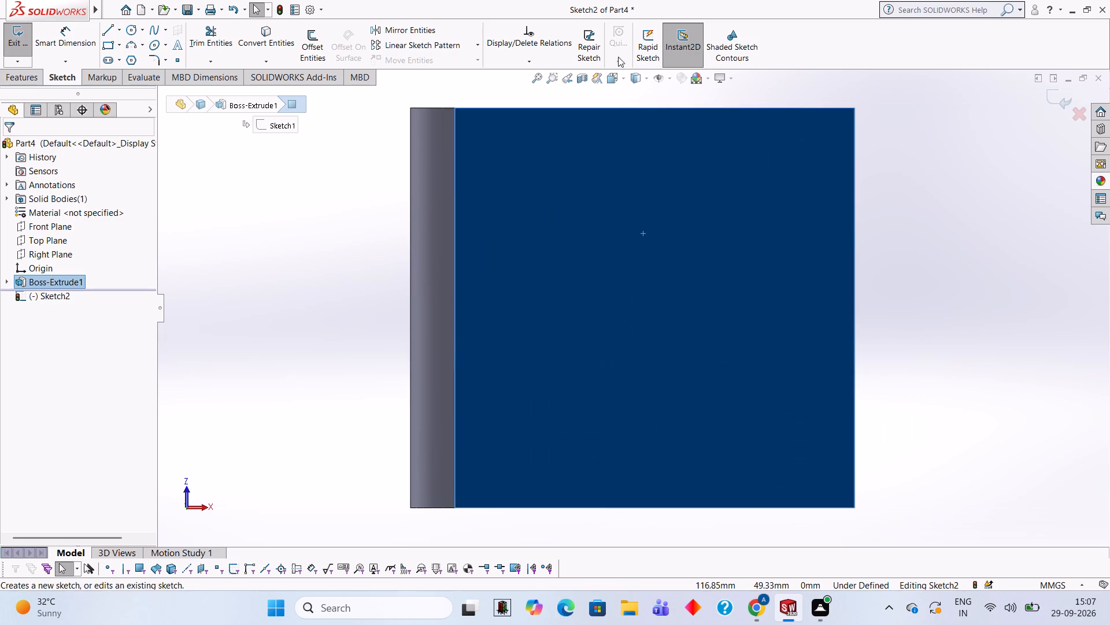
pyautogui.click(128, 31)
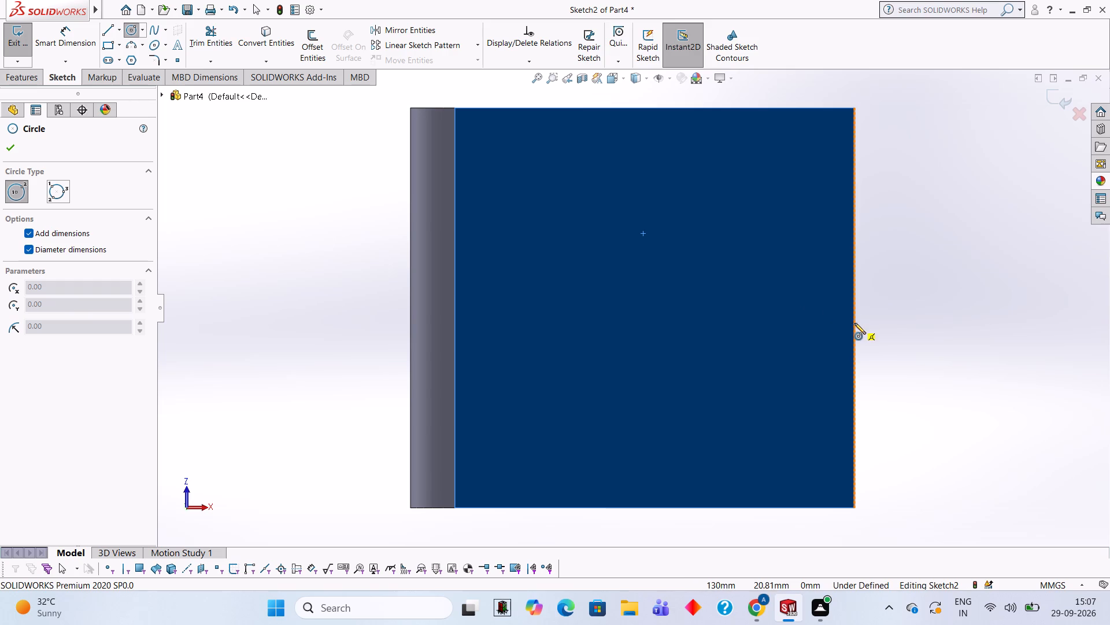
pyautogui.click(853, 306)
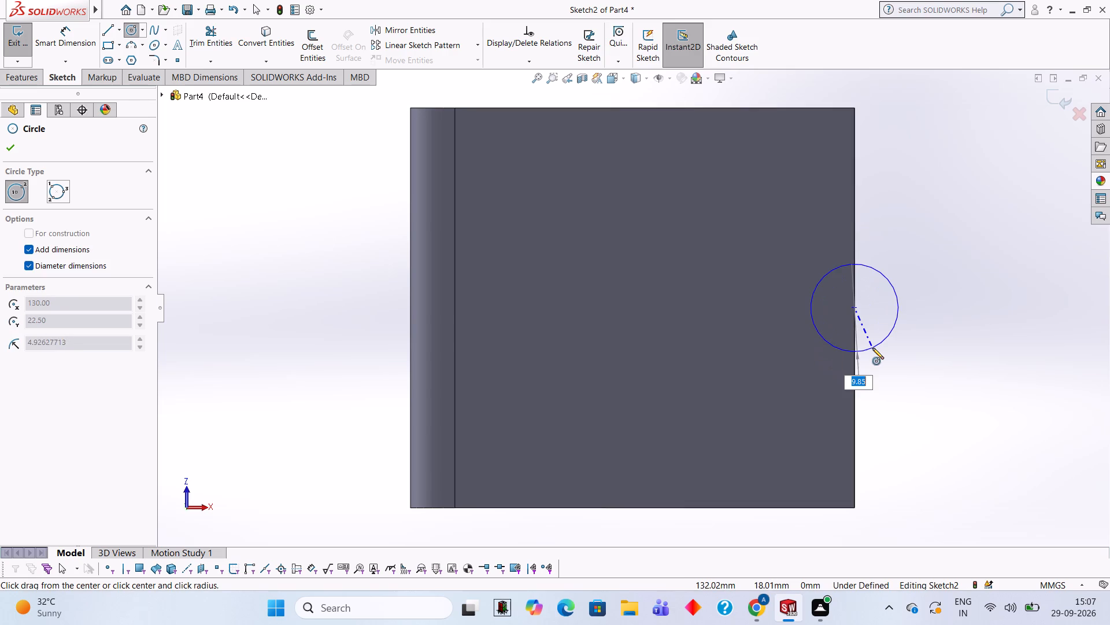
pyautogui.write('45')
pyautogui.press('Return')
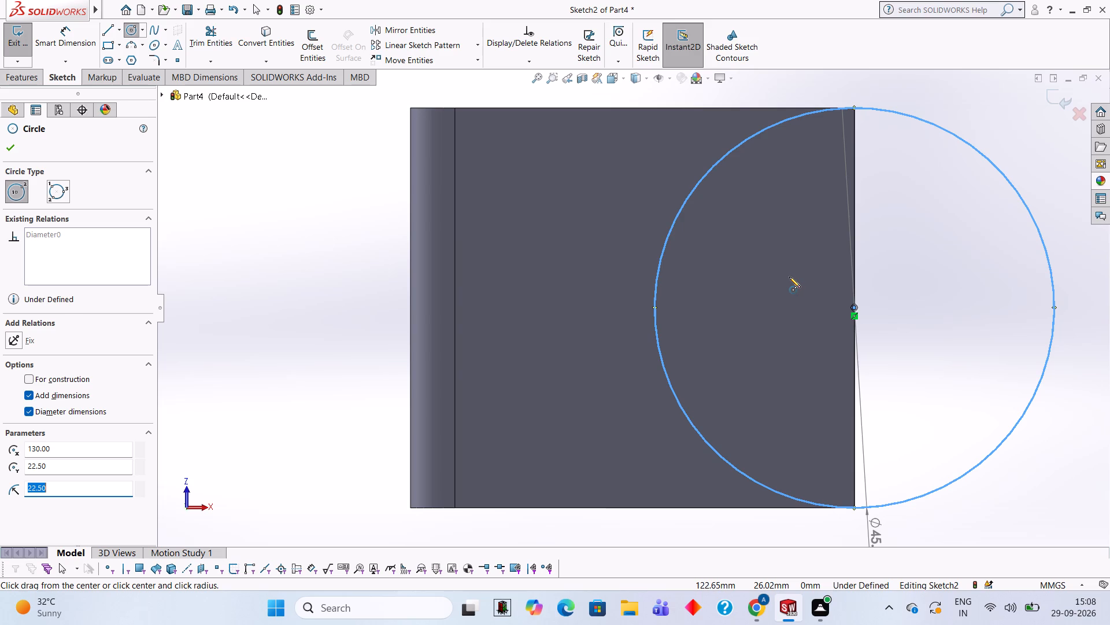
pyautogui.scroll(-1, 817, 209)
pyautogui.scroll(1, 806, 232)
pyautogui.moveTo(850, 227); pyautogui.dragTo(812, 318, button='middle')
pyautogui.scroll(2, 812, 318)
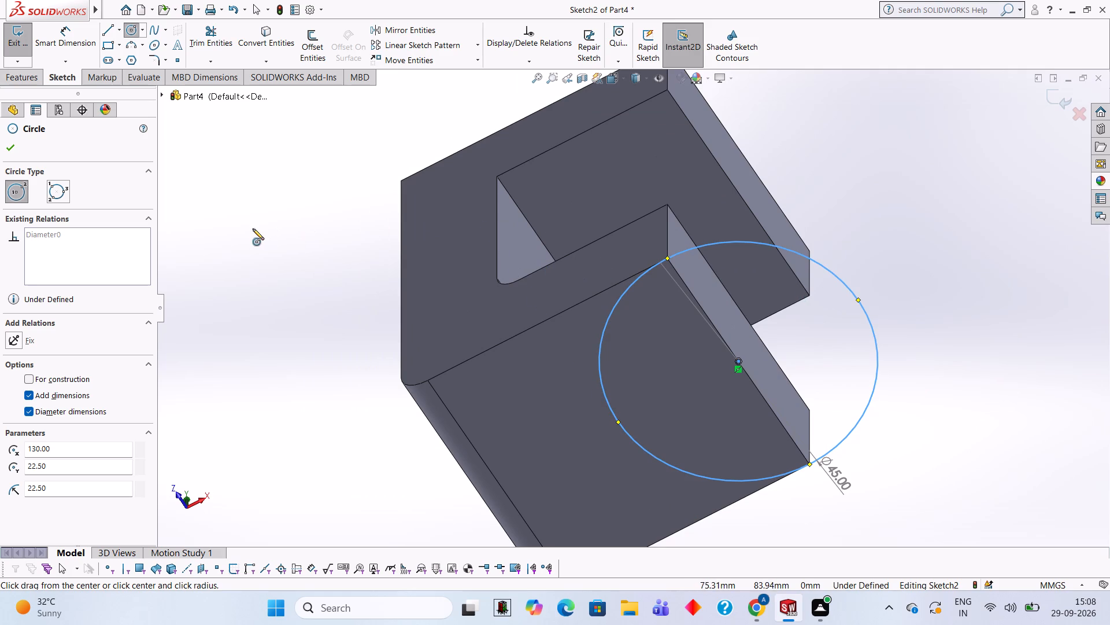
pyautogui.click(9, 145)
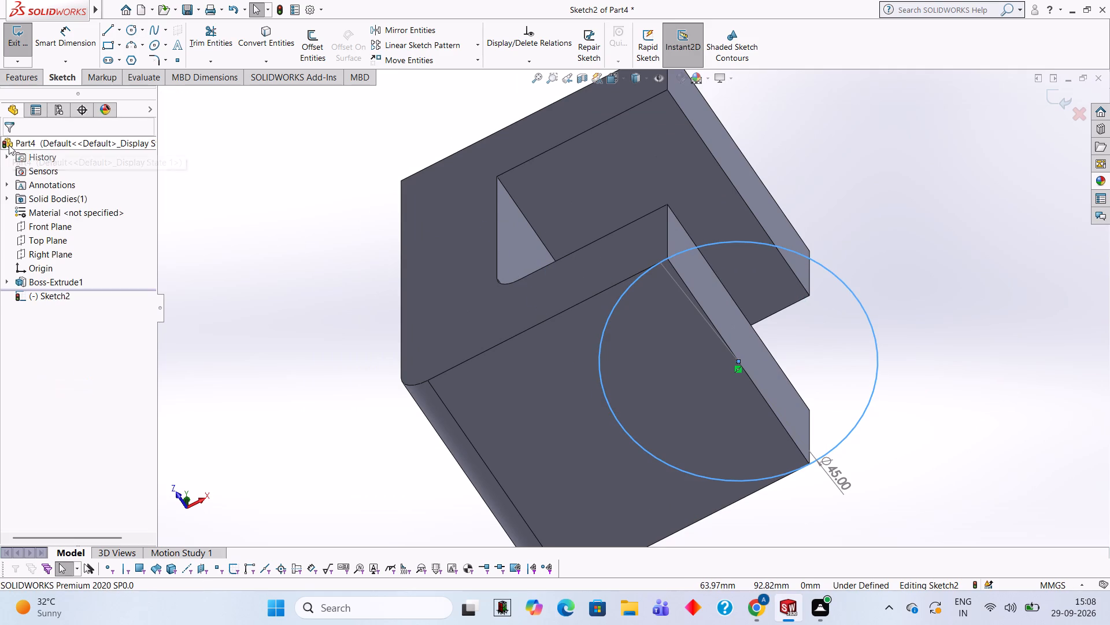
# Extrude the 45 mm circle upward from the underside as a 17 mm blind boss merged with the lower arm.
pyautogui.click(22, 78)
pyautogui.click(26, 43)
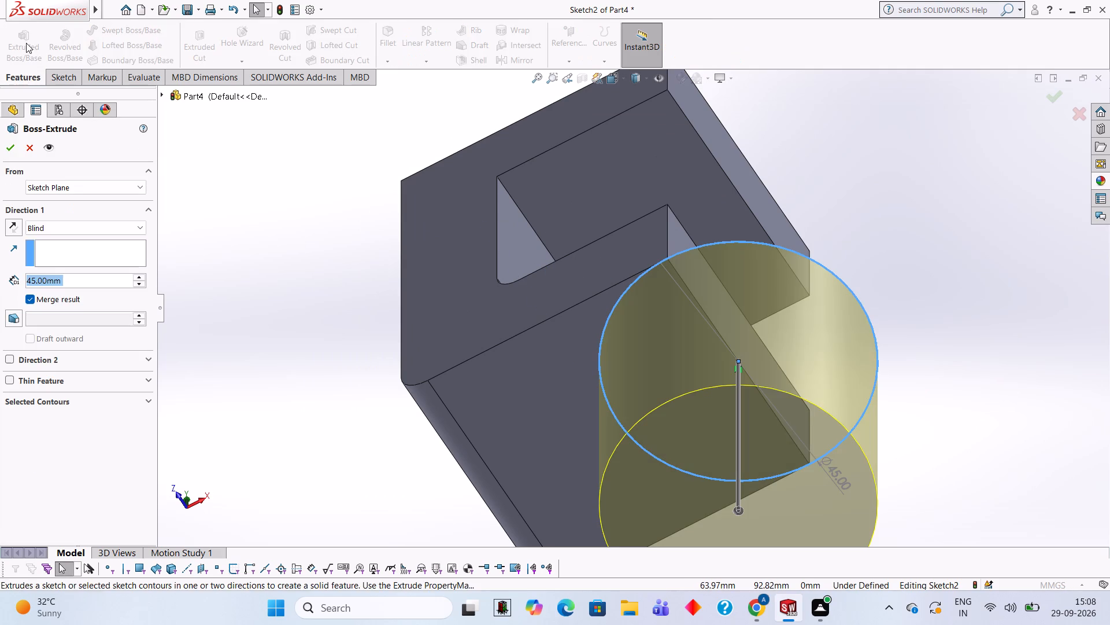
pyautogui.click(12, 224)
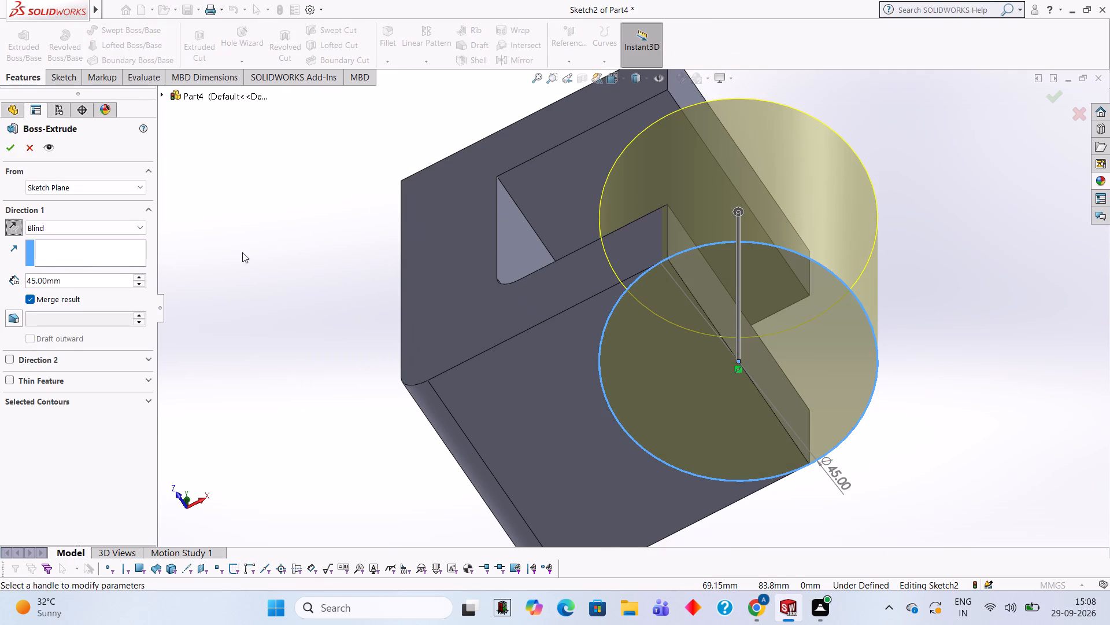
pyautogui.moveTo(262, 249); pyautogui.dragTo(313, 364, button='middle')
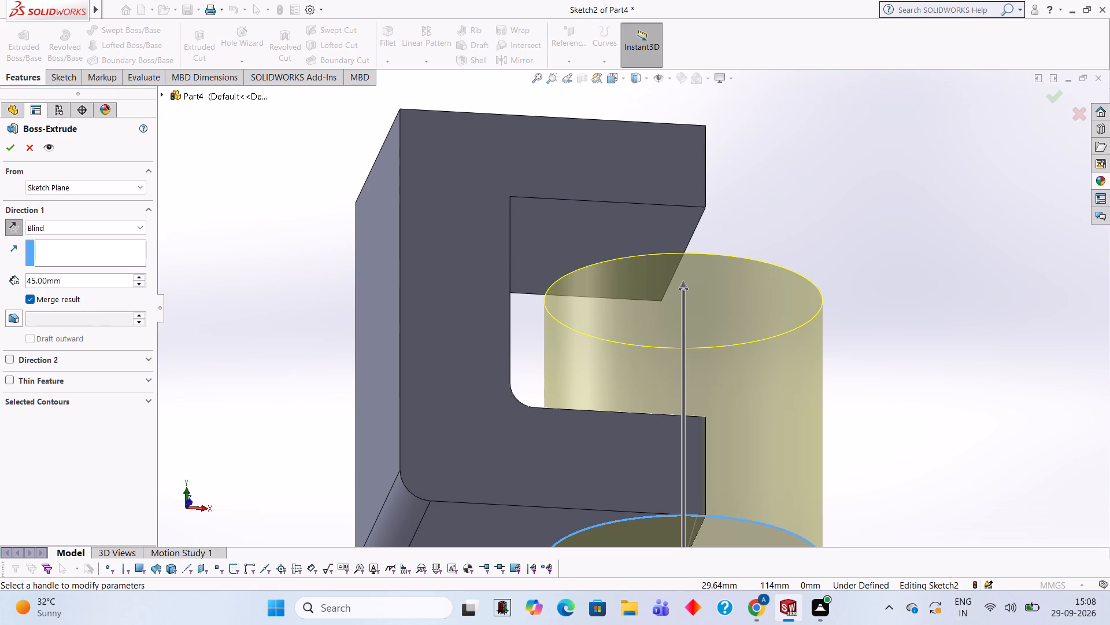
pyautogui.moveTo(258, 256); pyautogui.dragTo(244, 330, button='middle')
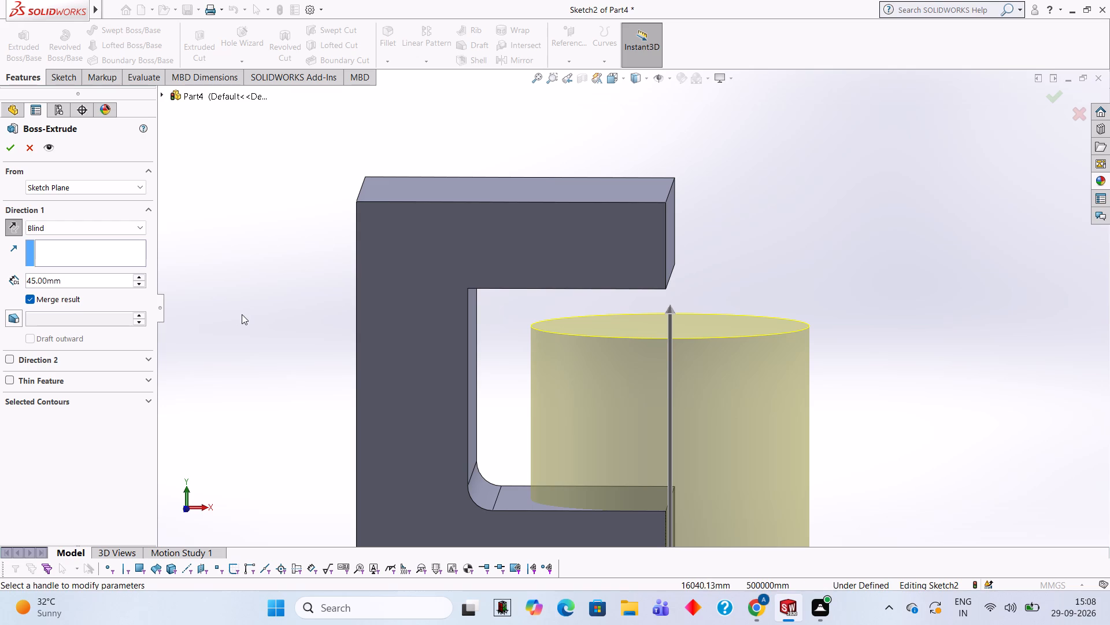
pyautogui.click(93, 281)
pyautogui.press('BackSpace')
pyautogui.press('BackSpace')
pyautogui.press('BackSpace')
pyautogui.press('BackSpace')
pyautogui.press('BackSpace')
pyautogui.press('BackSpace')
pyautogui.press('BackSpace')
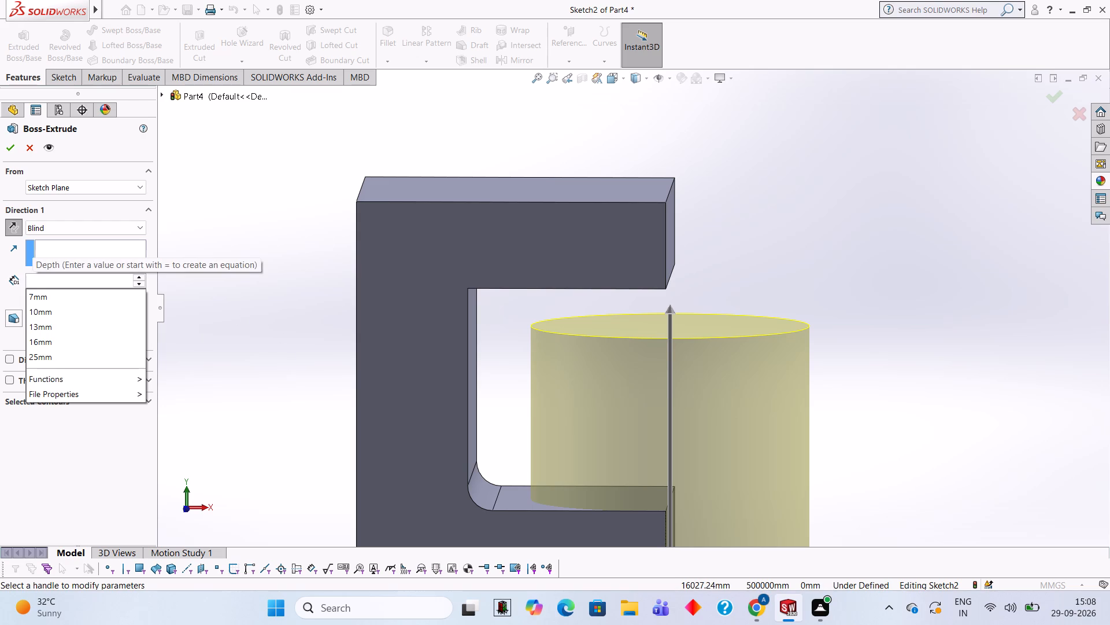
pyautogui.write('17')
pyautogui.press('Return')
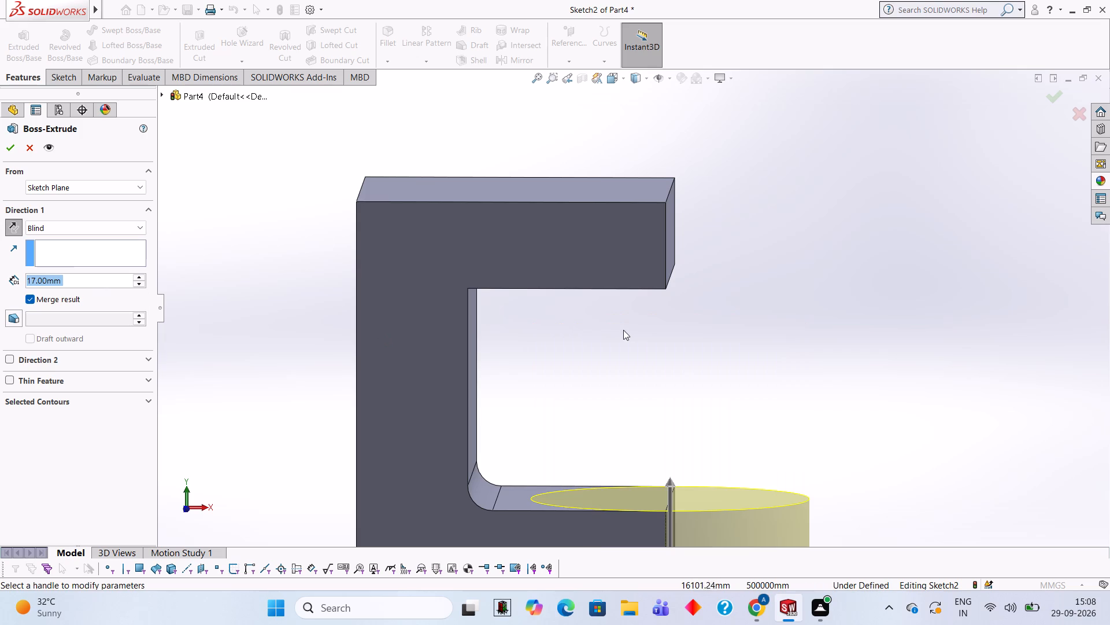
pyautogui.scroll(3, 650, 335)
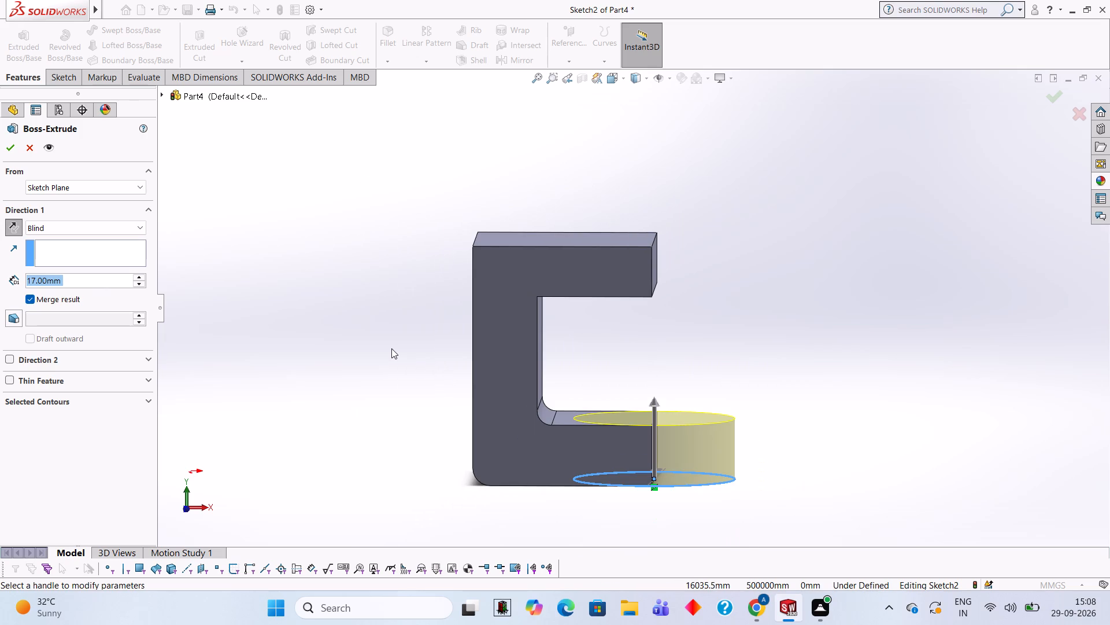
pyautogui.click(5, 150)
pyautogui.click(318, 280)
# Sketch a 45 mm diameter circle on the lower arm's underside, centred on the rounded end's arc centre.
pyautogui.moveTo(446, 445); pyautogui.dragTo(449, 427, button='middle')
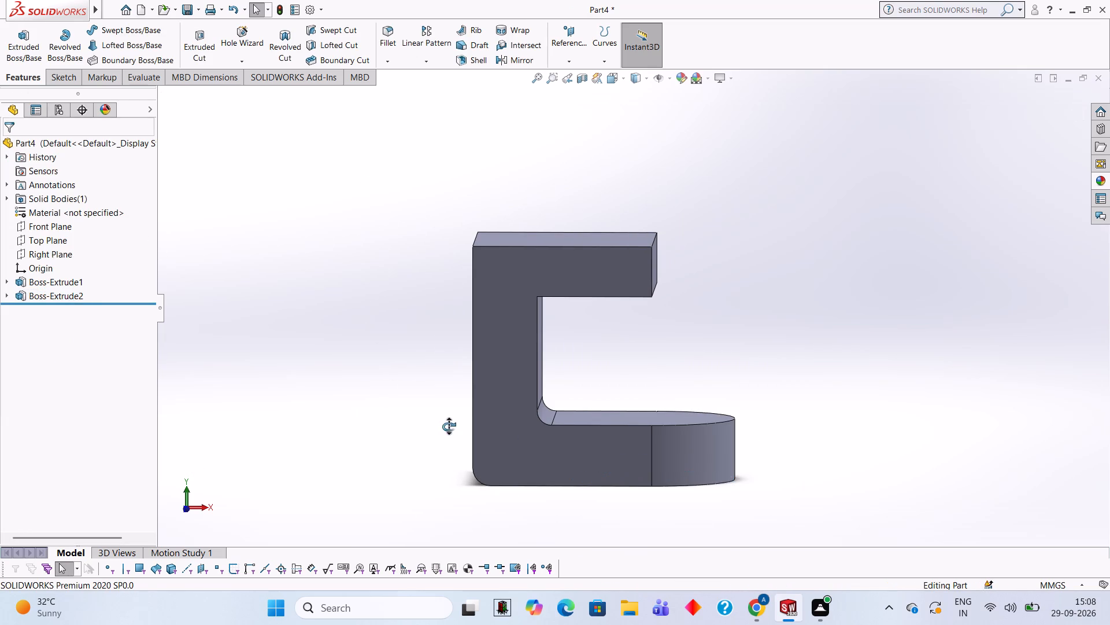
pyautogui.moveTo(449, 427); pyautogui.dragTo(443, 256, button='middle')
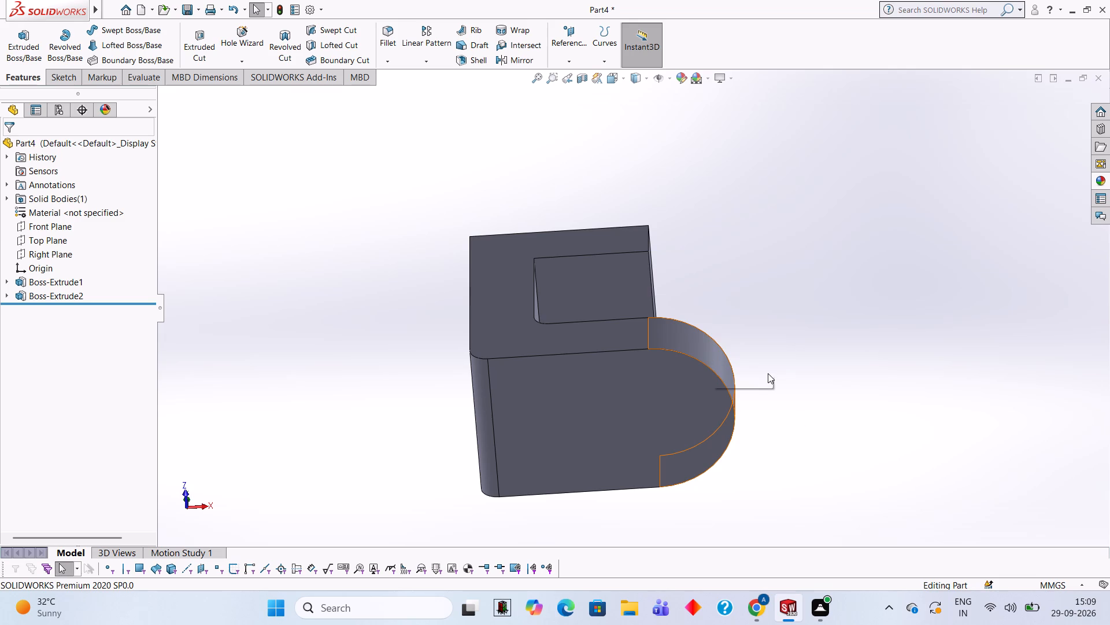
pyautogui.click(685, 415)
pyautogui.click(738, 377)
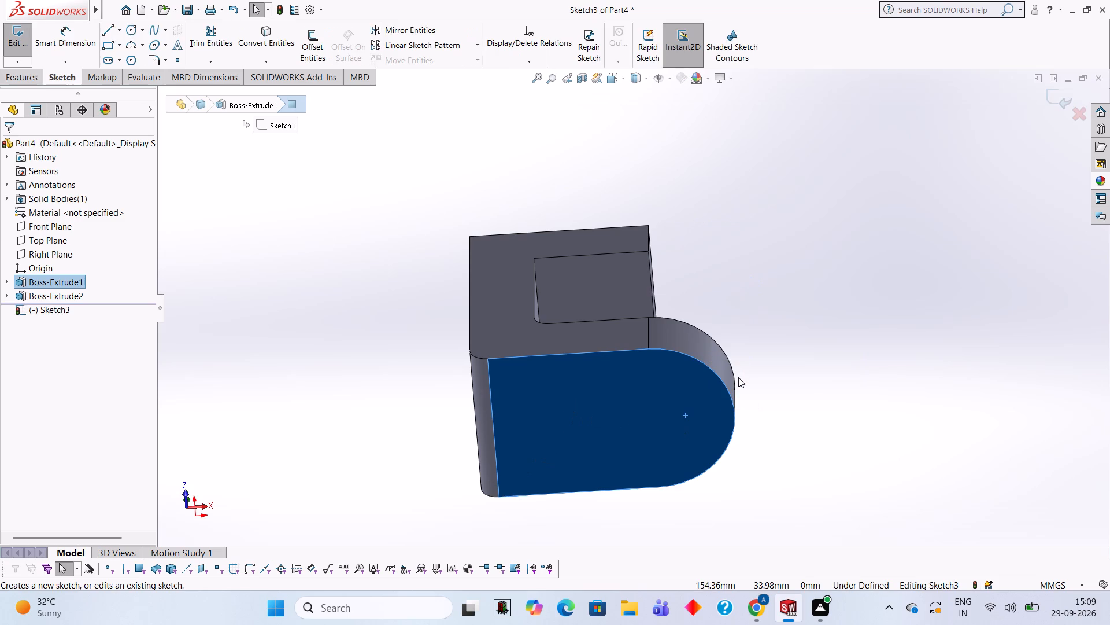
pyautogui.hotkey('ctrl', '8')
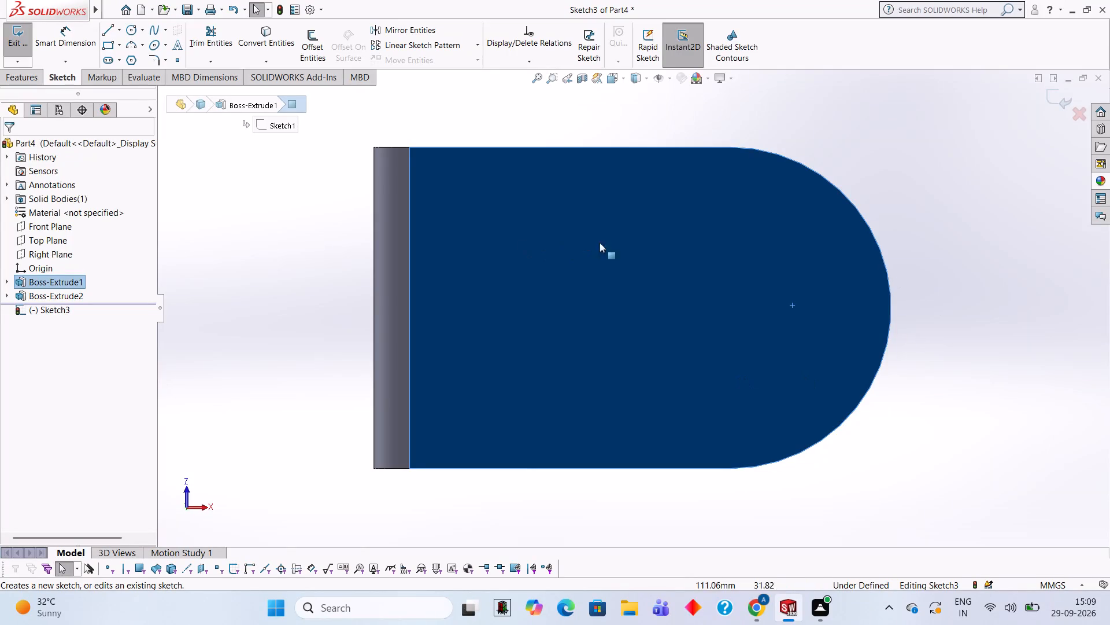
pyautogui.click(132, 27)
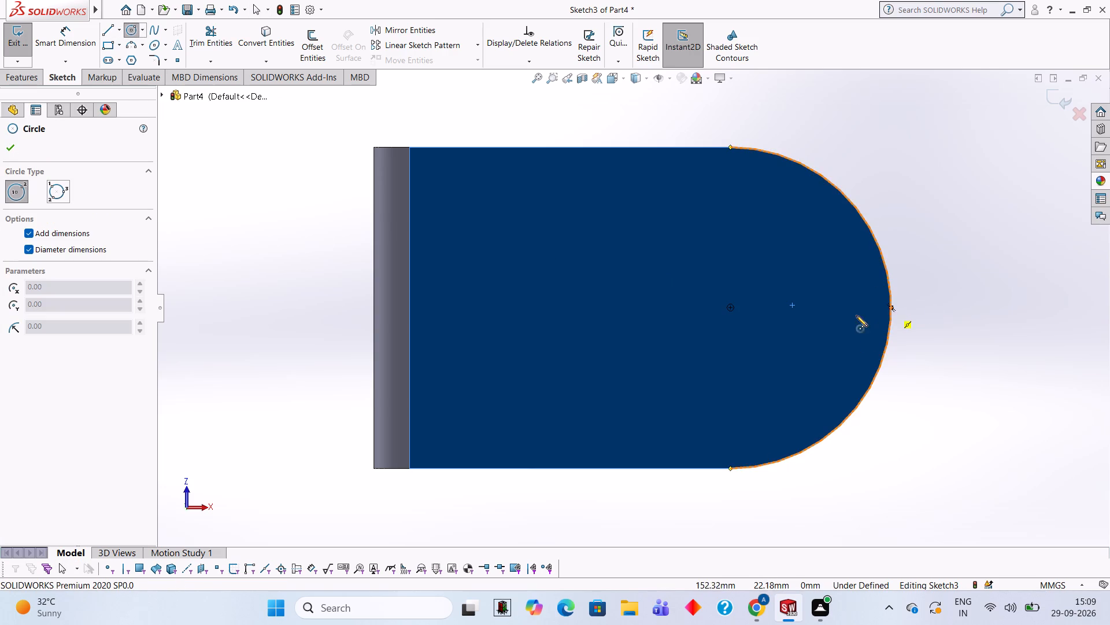
pyautogui.click(730, 308)
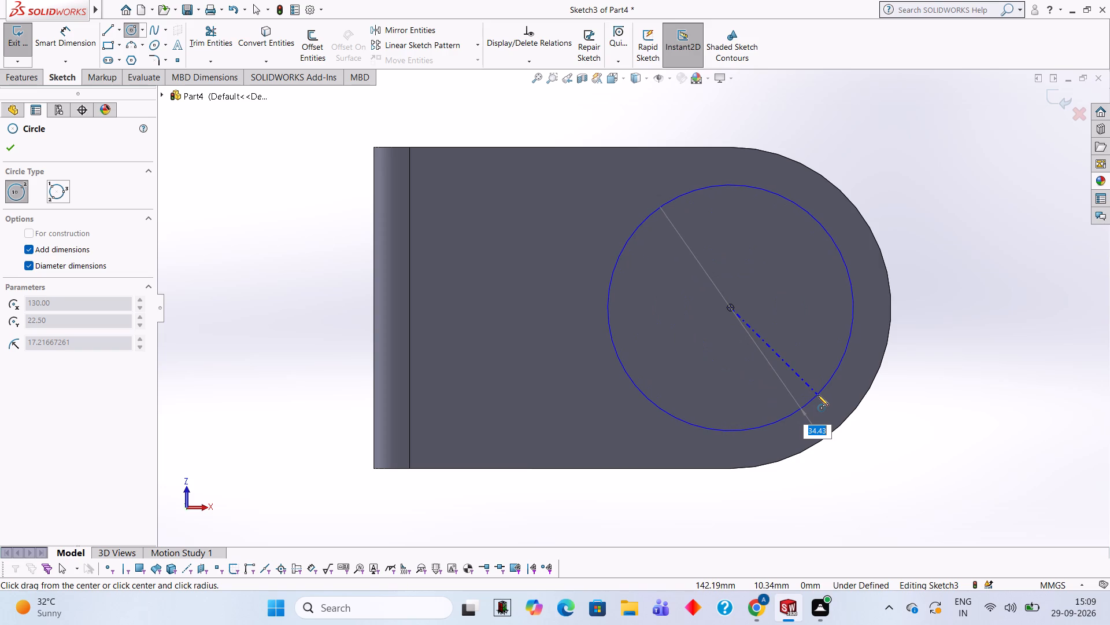
pyautogui.write('45')
pyautogui.press('Return')
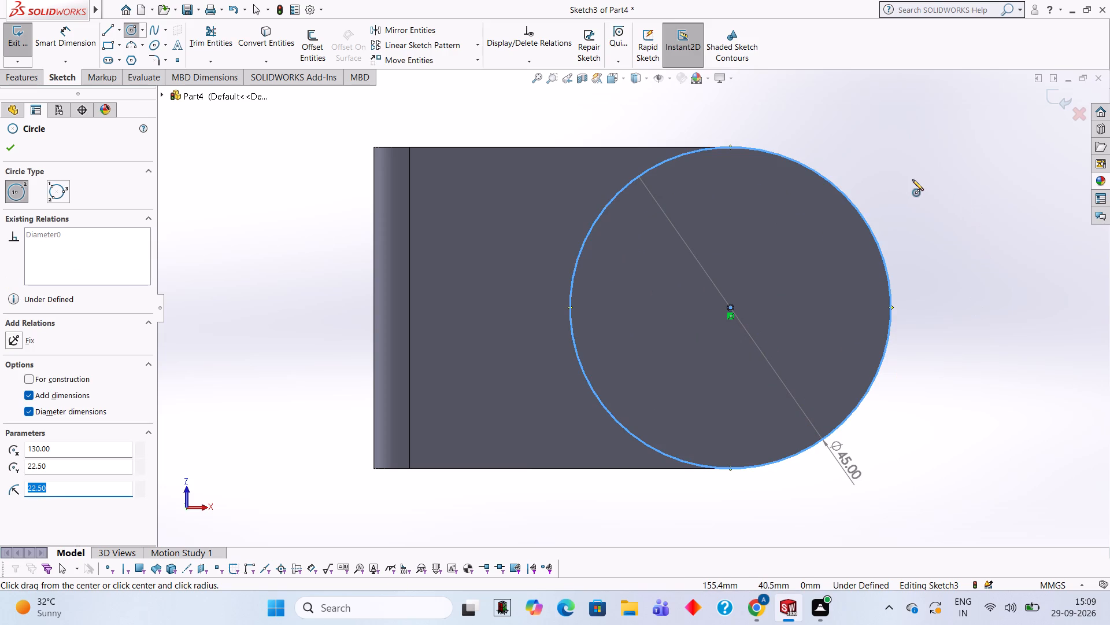
# Extrude the underside circle 3.5 mm downward as a blind boss merged with the body.
pyautogui.moveTo(926, 176); pyautogui.dragTo(920, 329, button='middle')
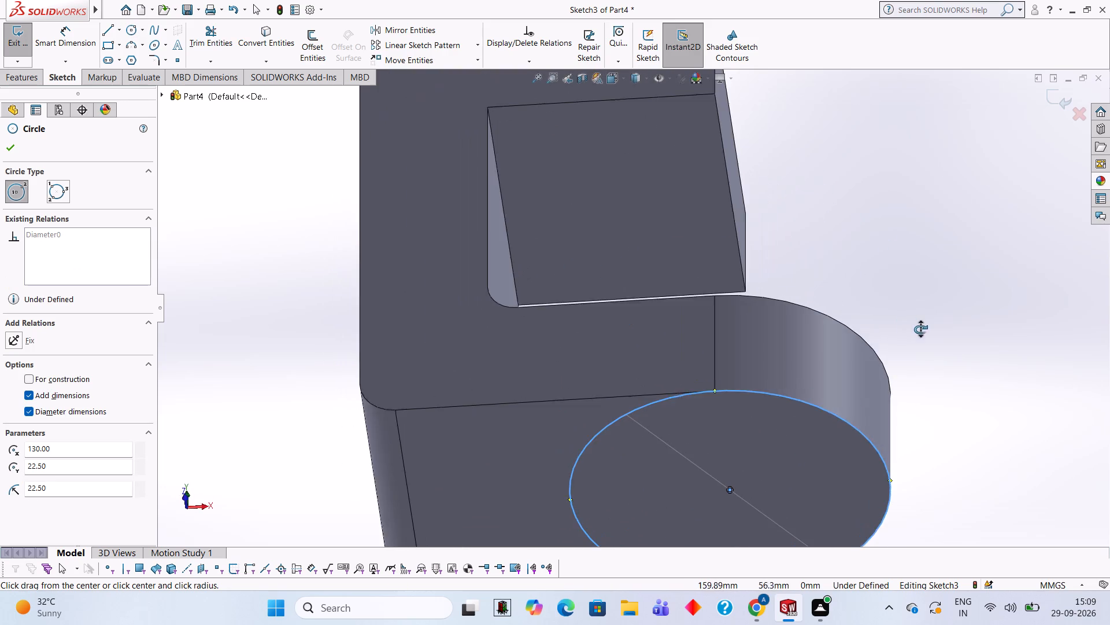
pyautogui.moveTo(920, 329); pyautogui.dragTo(921, 329, button='middle')
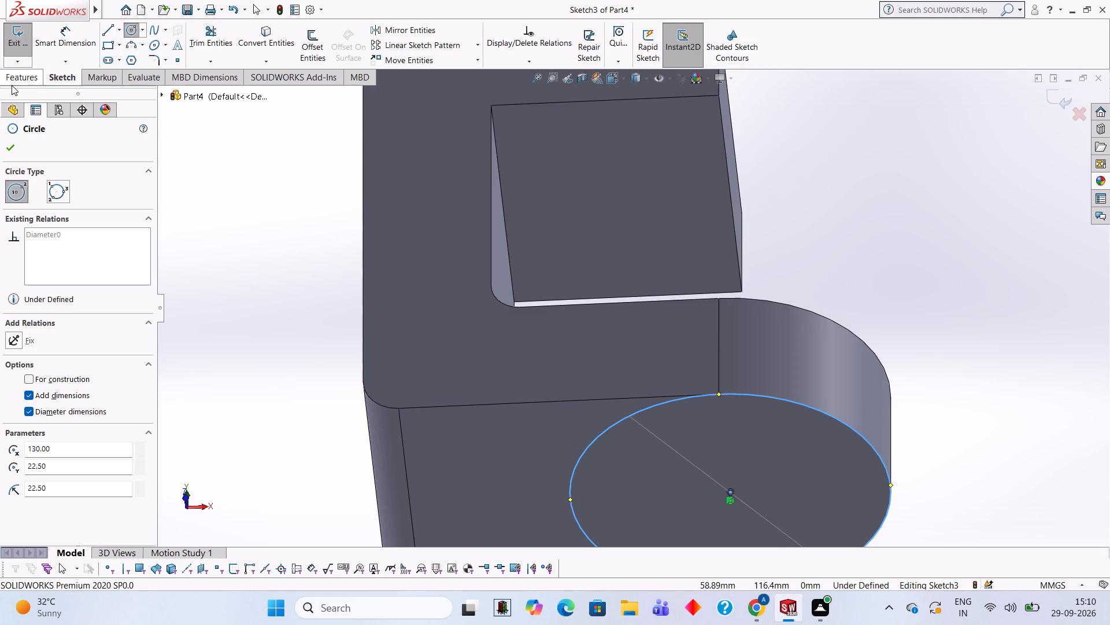
pyautogui.click(17, 79)
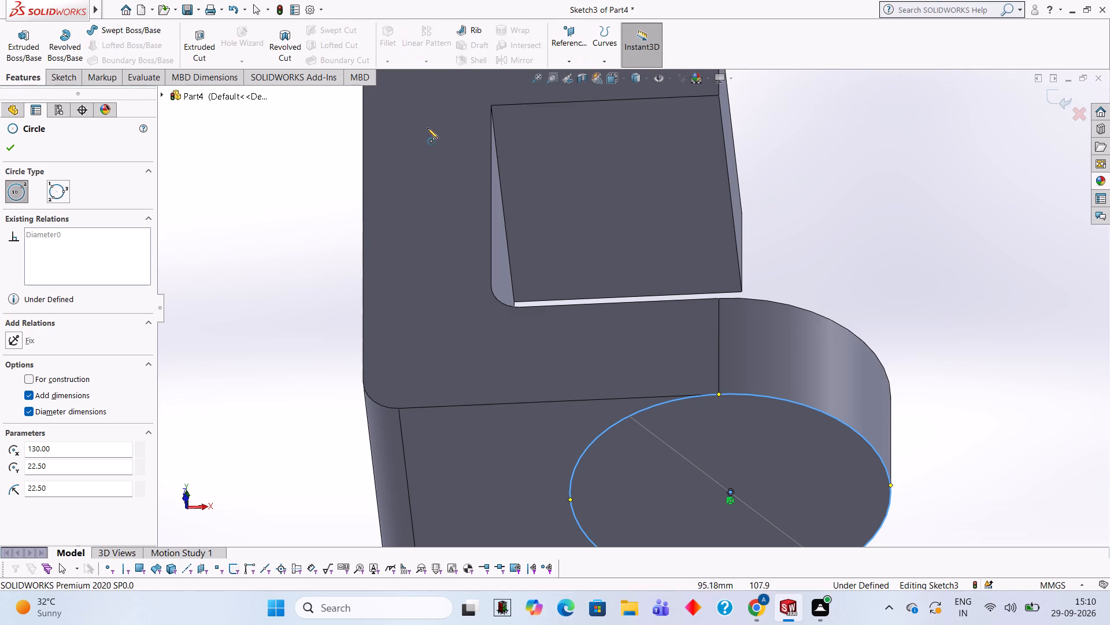
pyautogui.click(20, 29)
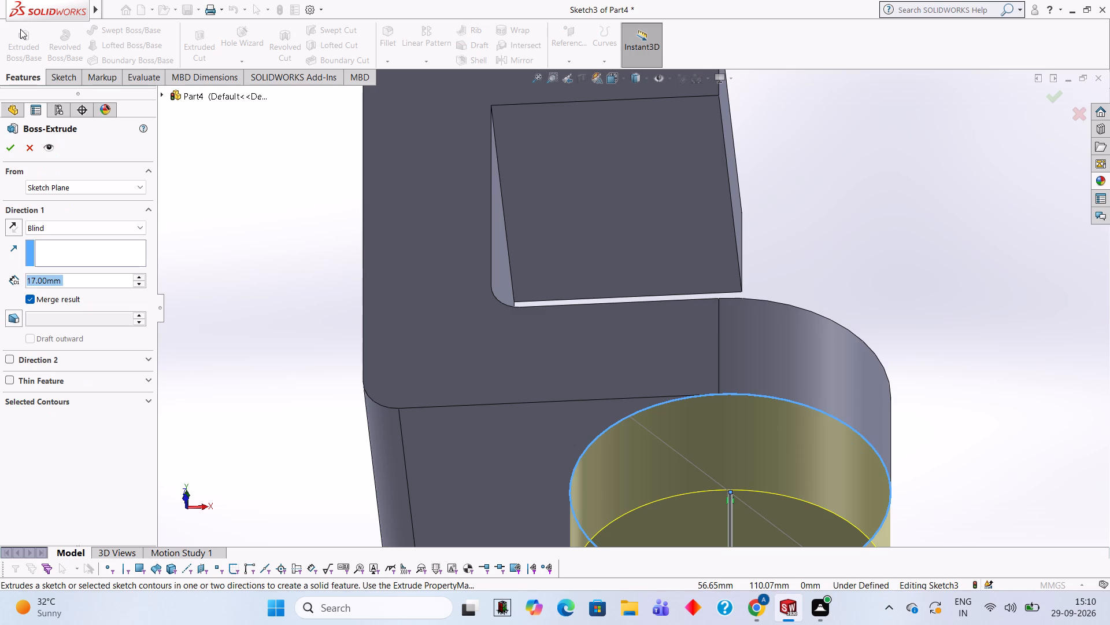
pyautogui.write('3.5')
pyautogui.press('Return')
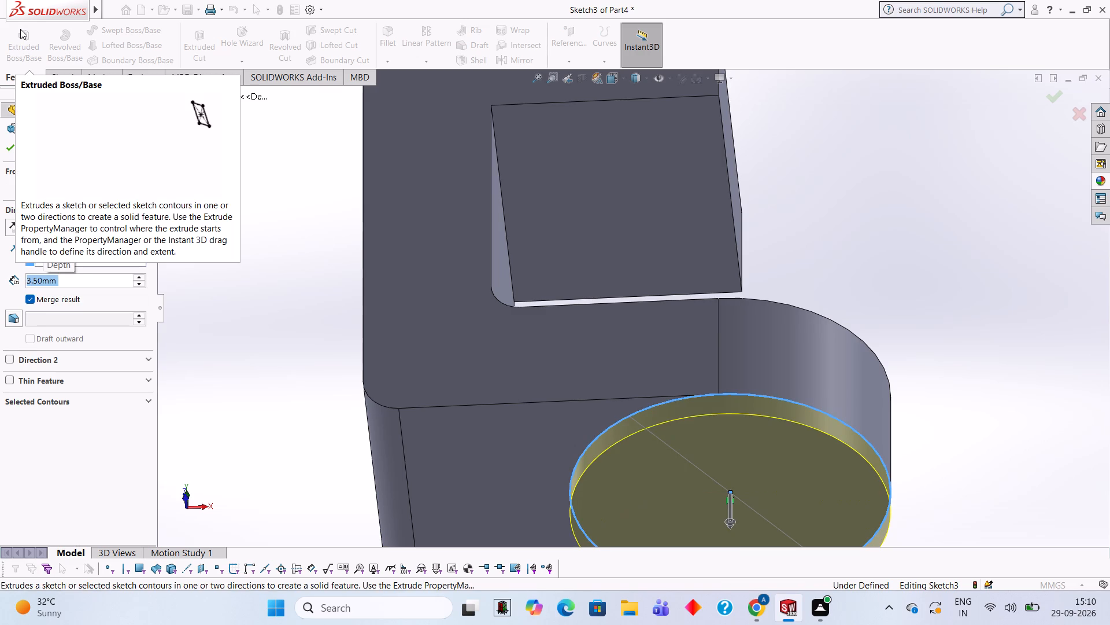
pyautogui.click(12, 142)
pyautogui.click(169, 302)
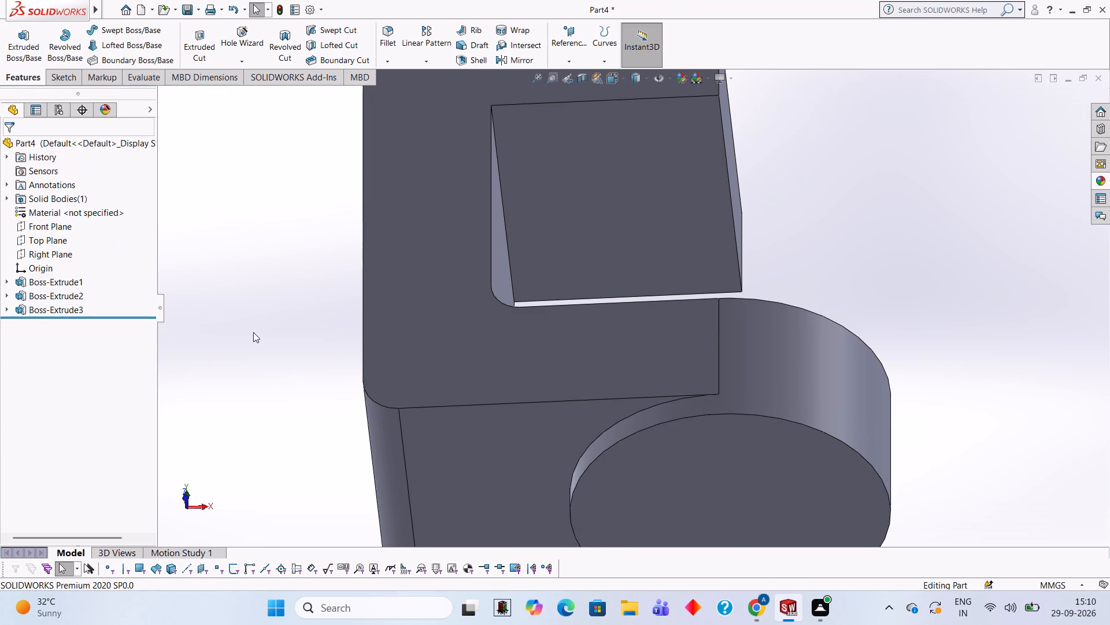
# Sketch a 45 mm diameter circle on the upper arm's top face, centred on the midpoint of its open-end edge.
pyautogui.scroll(2, 261, 328)
pyautogui.scroll(1, 610, 432)
pyautogui.moveTo(849, 371); pyautogui.dragTo(833, 278, button='middle')
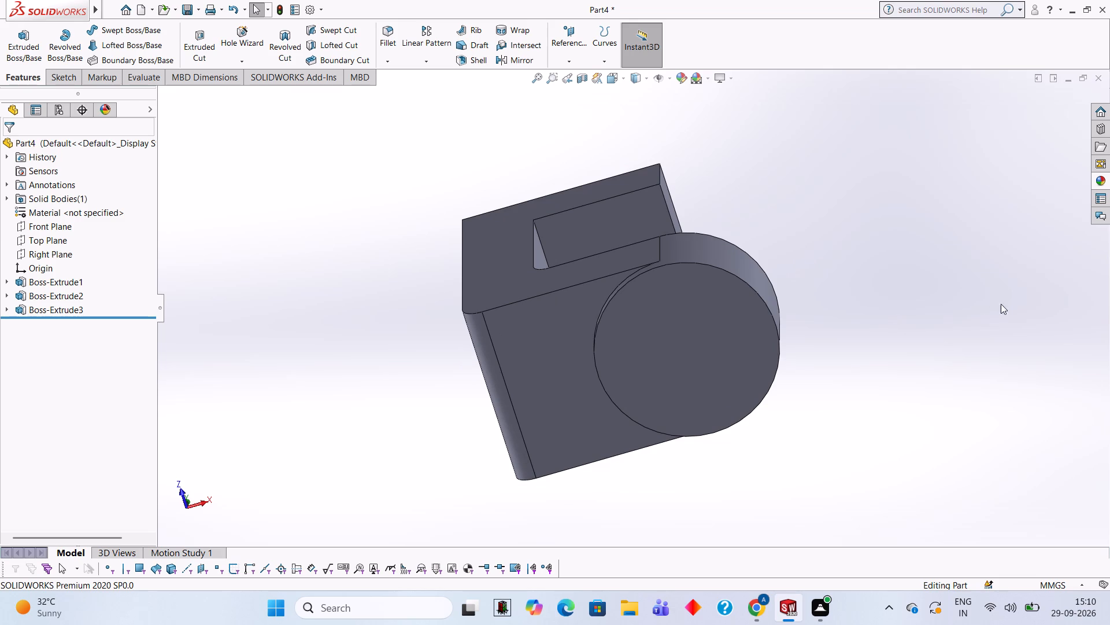
pyautogui.scroll(1, 927, 284)
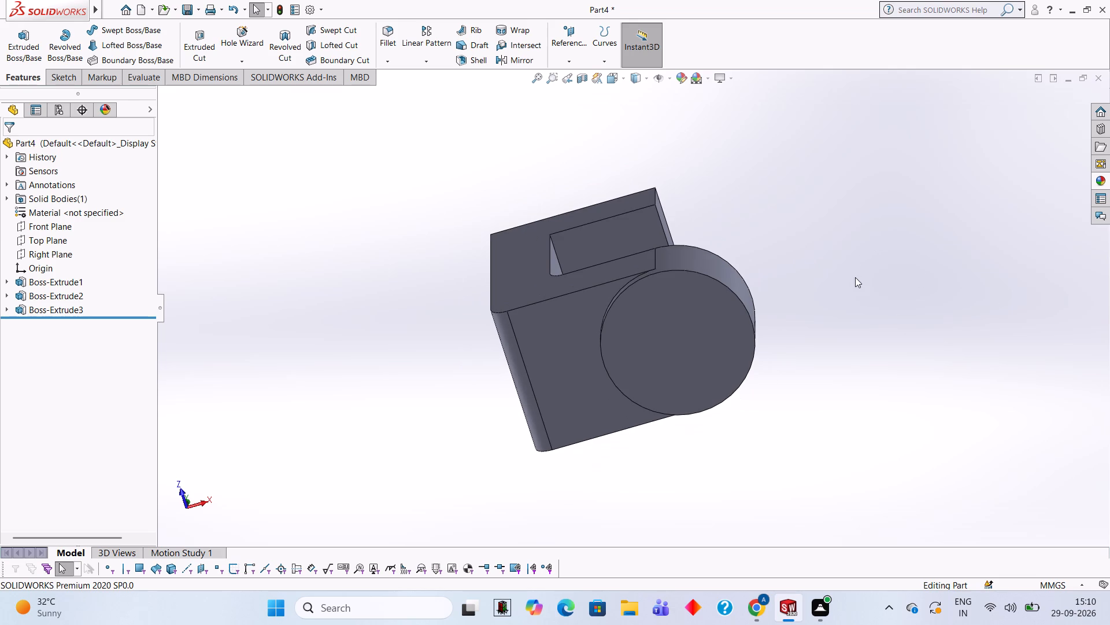
pyautogui.moveTo(786, 207); pyautogui.dragTo(817, 223, button='middle')
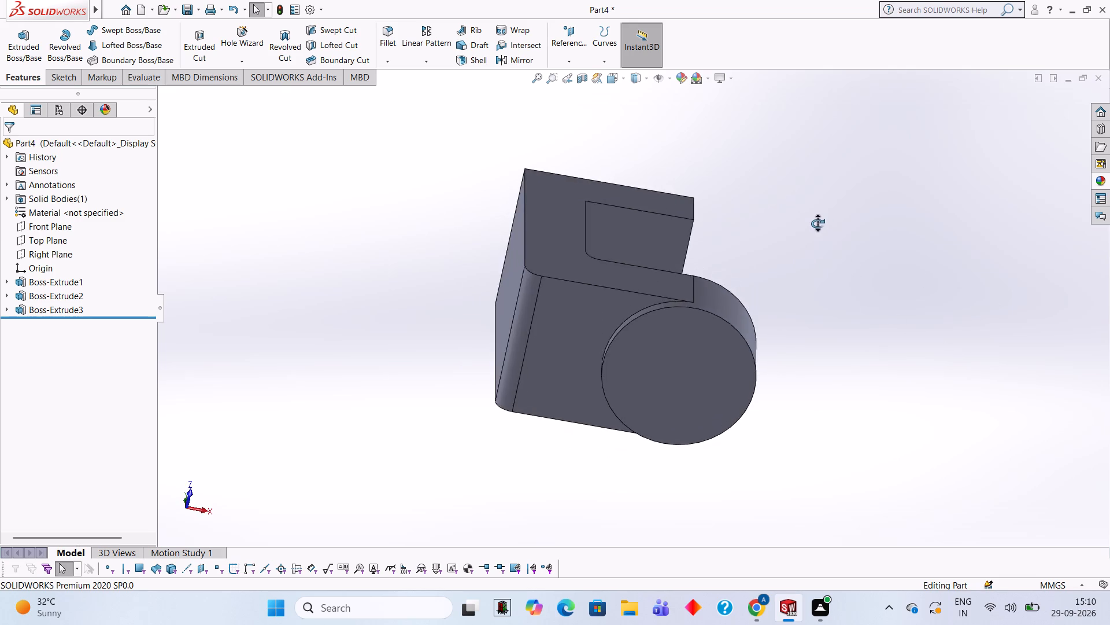
pyautogui.moveTo(817, 223); pyautogui.dragTo(805, 217, button='middle')
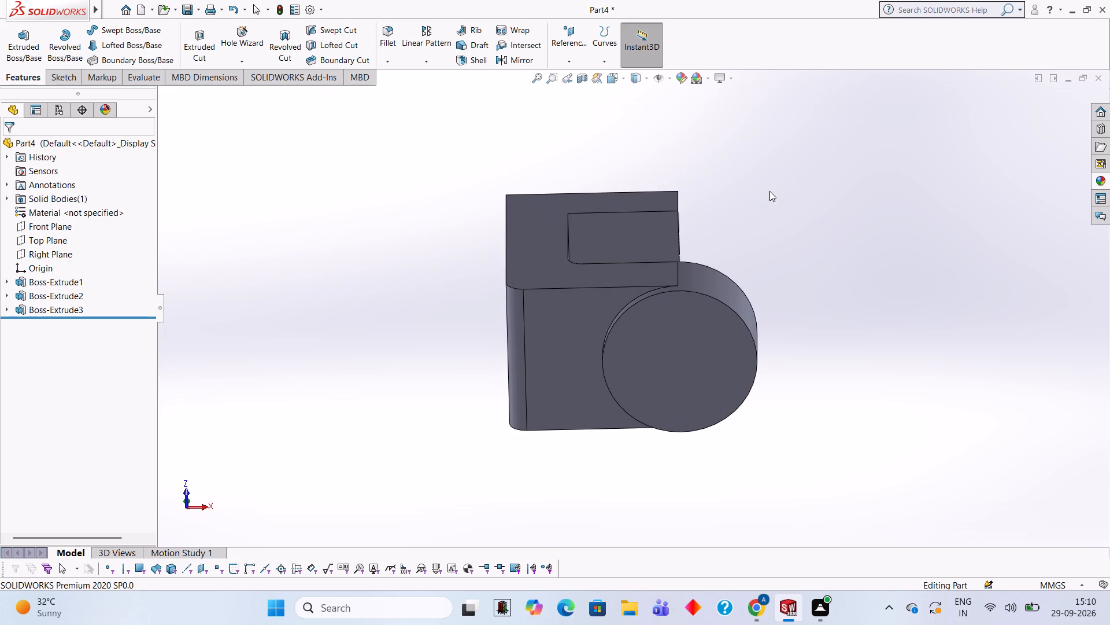
pyautogui.moveTo(761, 171); pyautogui.dragTo(761, 365, button='middle')
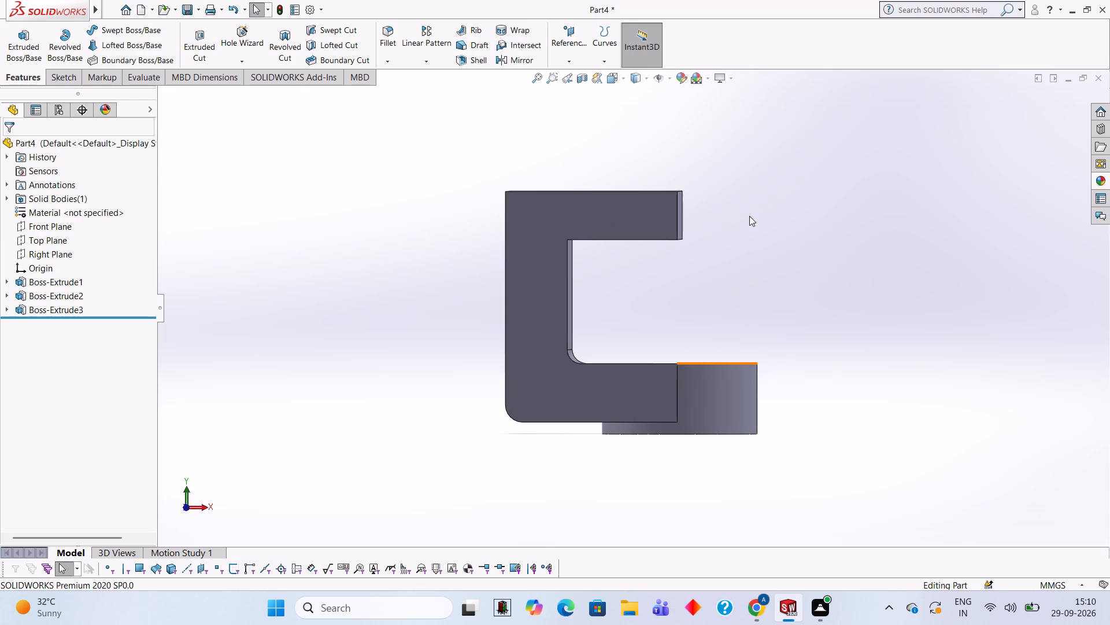
pyautogui.moveTo(758, 222); pyautogui.dragTo(772, 385, button='middle')
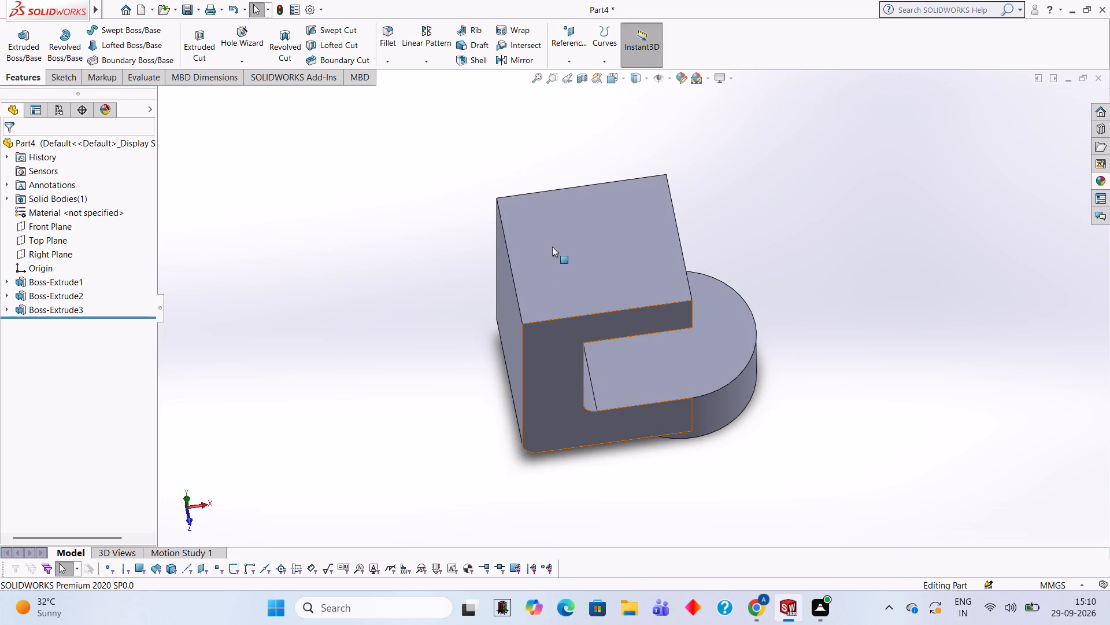
pyautogui.click(624, 241)
pyautogui.click(675, 213)
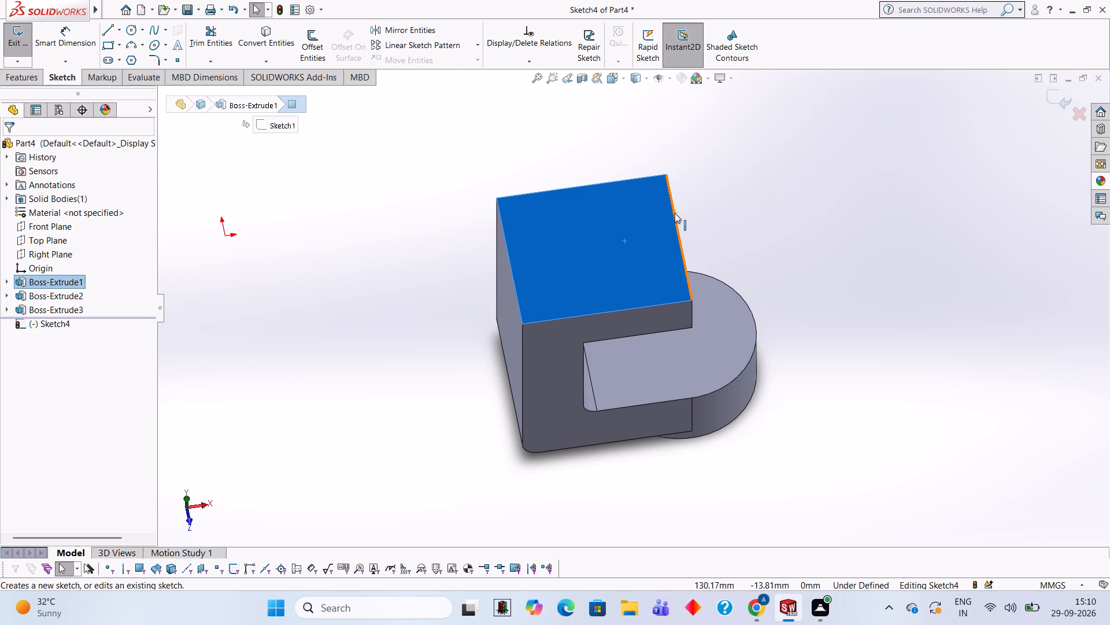
pyautogui.hotkey('ctrl', '8')
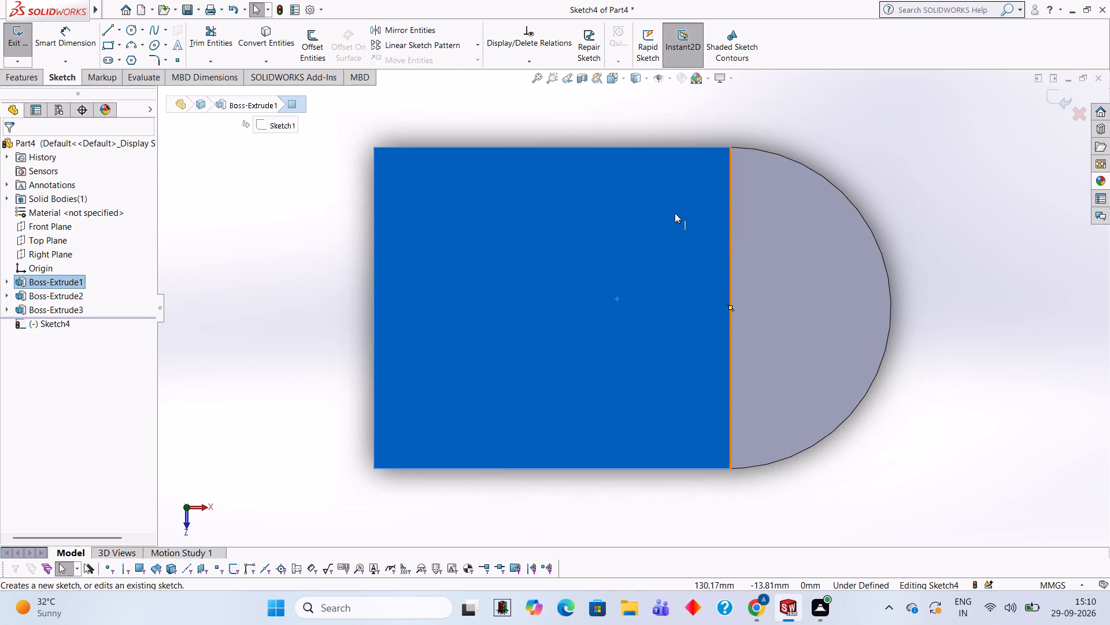
pyautogui.click(131, 32)
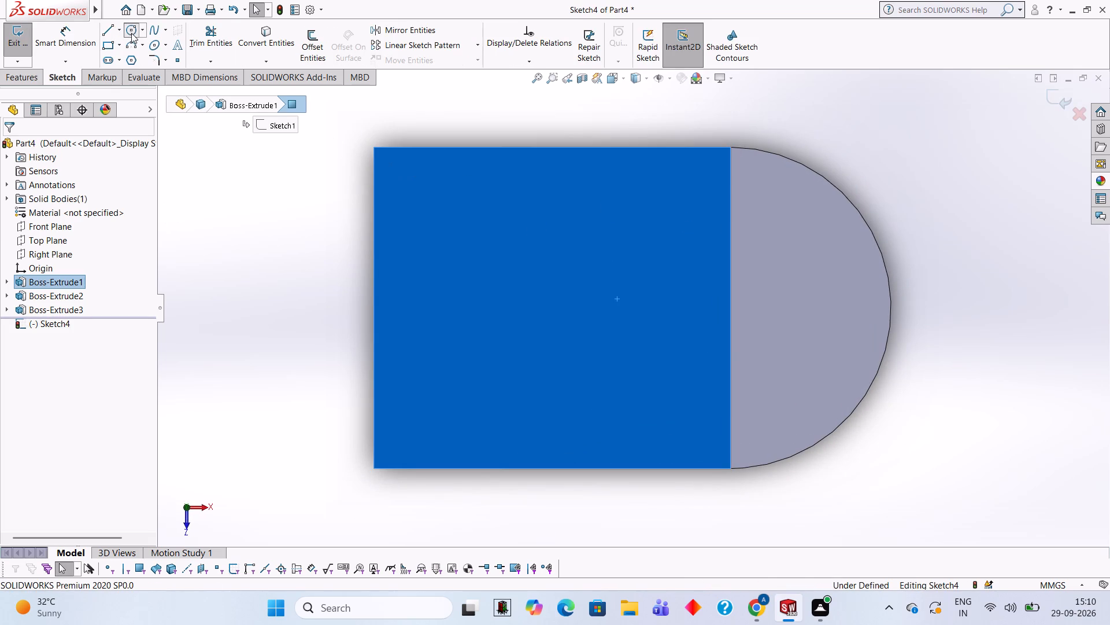
pyautogui.click(730, 307)
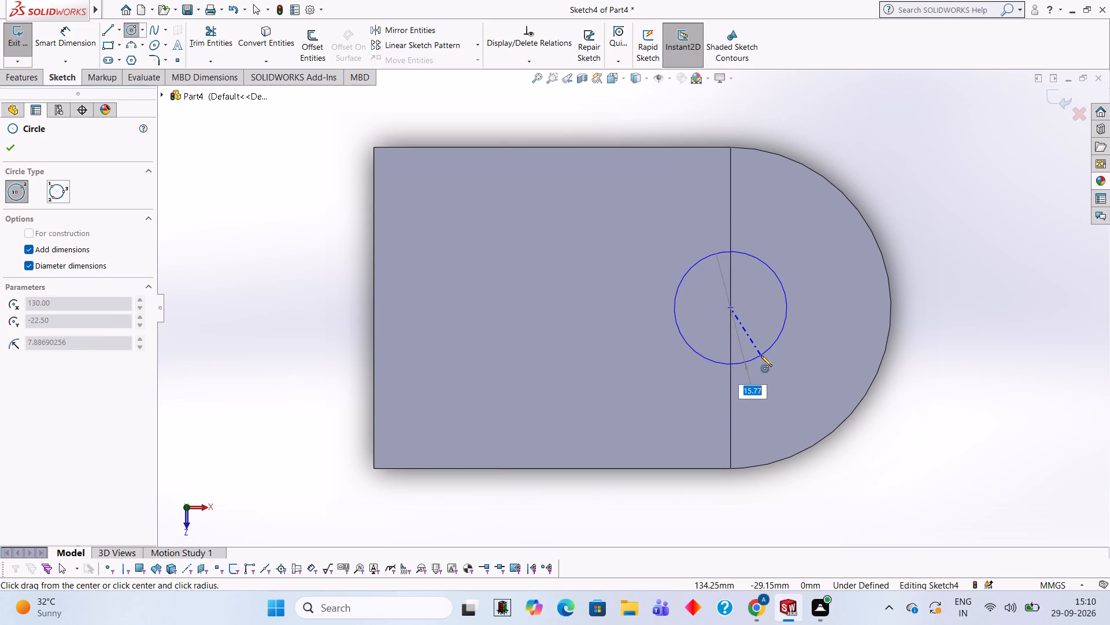
pyautogui.write('45')
pyautogui.press('Return')
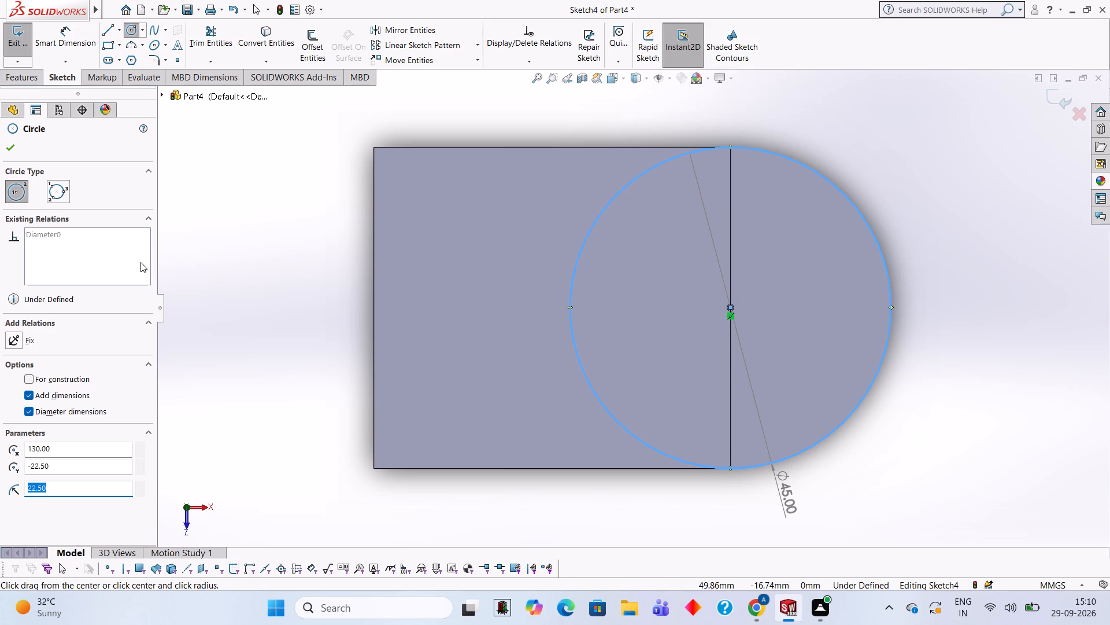
# Extrude the 45 mm circle on the upper arm 16 mm downward as a blind boss merged with the body.
pyautogui.moveTo(510, 399); pyautogui.dragTo(479, 214, button='middle')
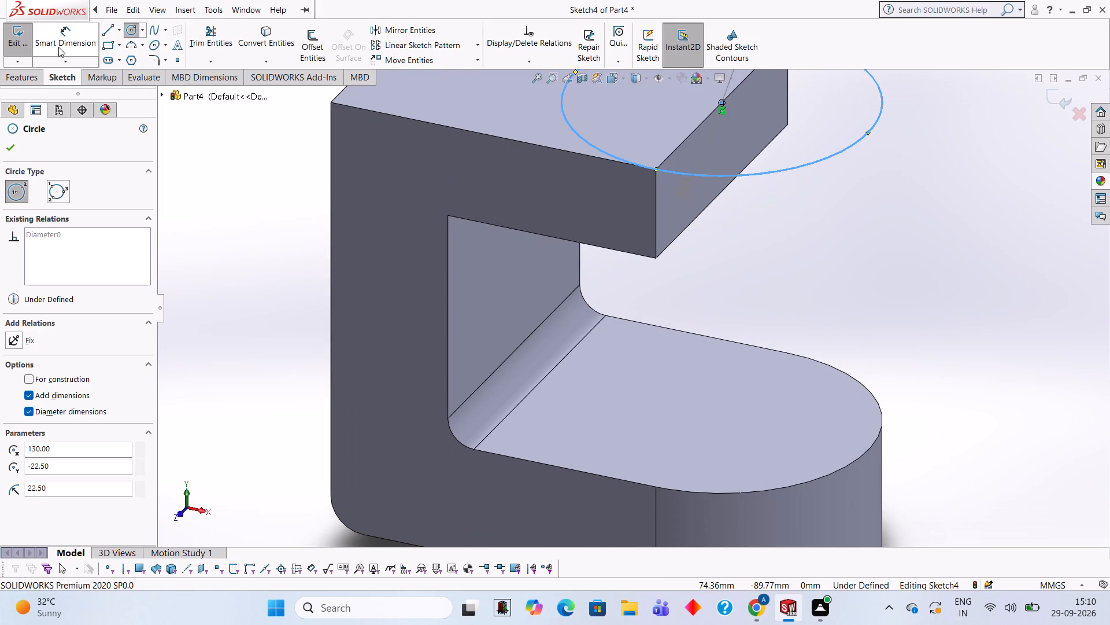
pyautogui.click(30, 72)
pyautogui.click(31, 58)
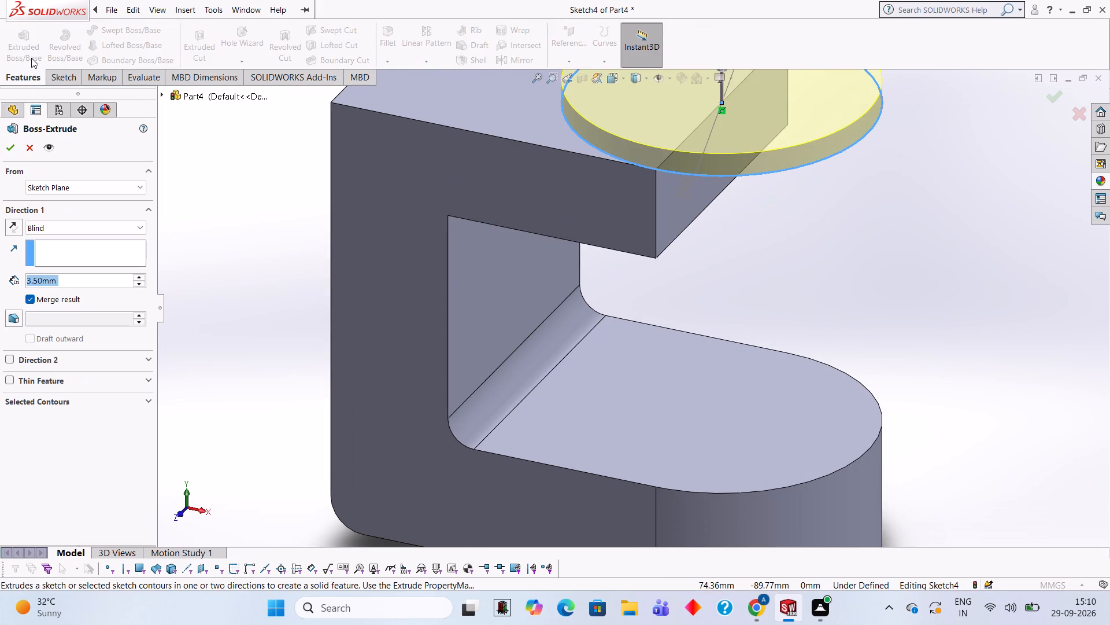
pyautogui.click(5, 225)
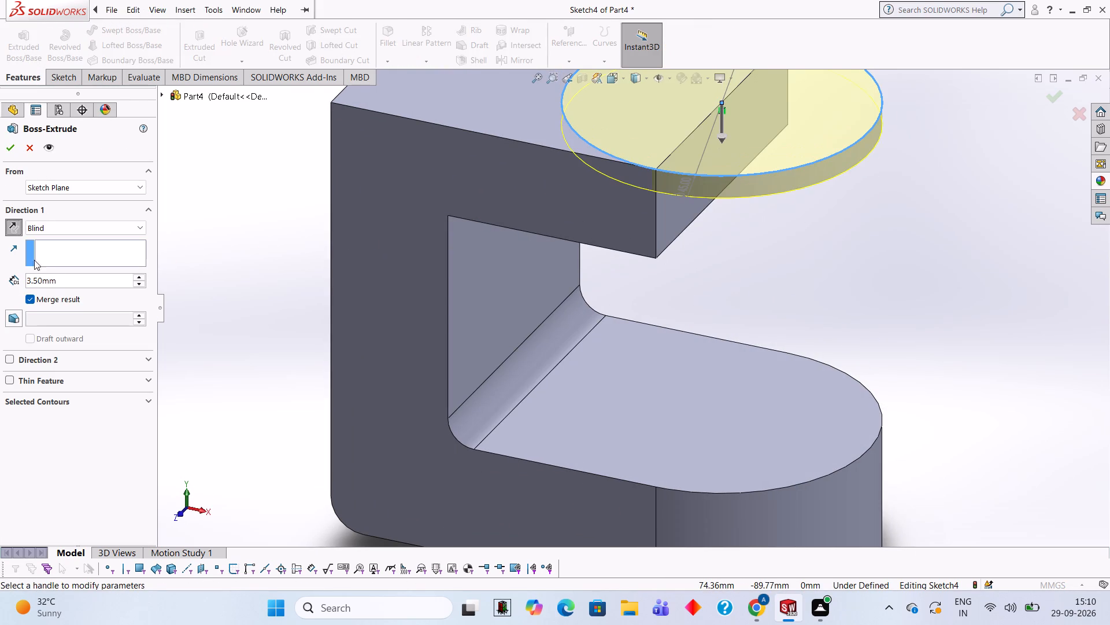
pyautogui.click(75, 281)
pyautogui.press('BackSpace')
pyautogui.press('BackSpace')
pyautogui.press('BackSpace')
pyautogui.press('BackSpace')
pyautogui.press('BackSpace')
pyautogui.press('BackSpace')
pyautogui.write('16')
pyautogui.press('Return')
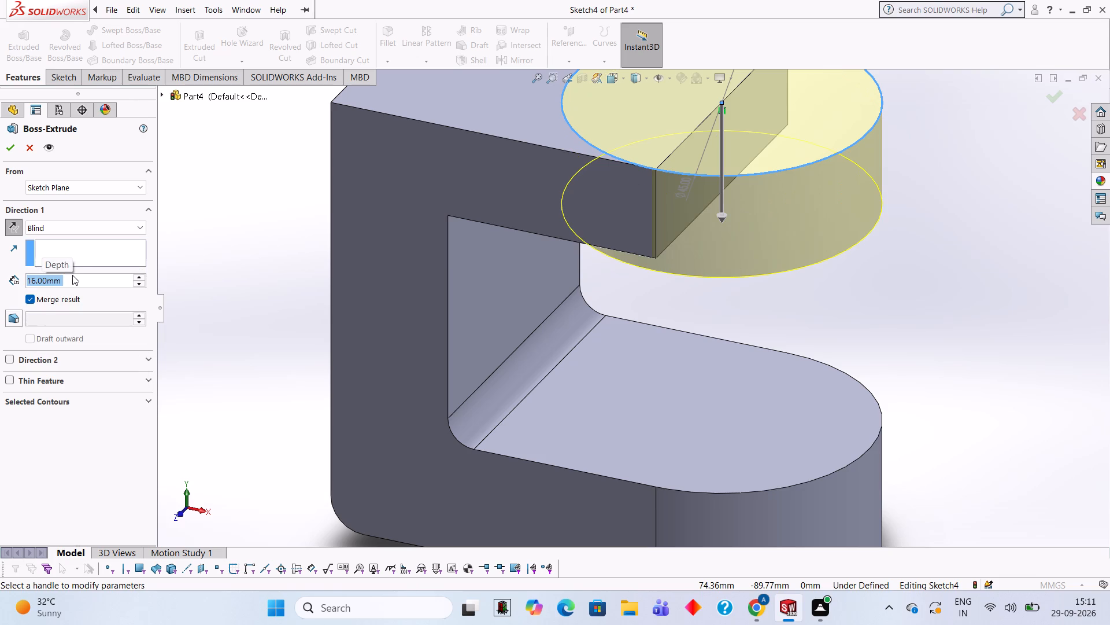
pyautogui.moveTo(468, 356); pyautogui.dragTo(487, 298, button='middle')
pyautogui.moveTo(478, 302); pyautogui.dragTo(473, 263, button='middle')
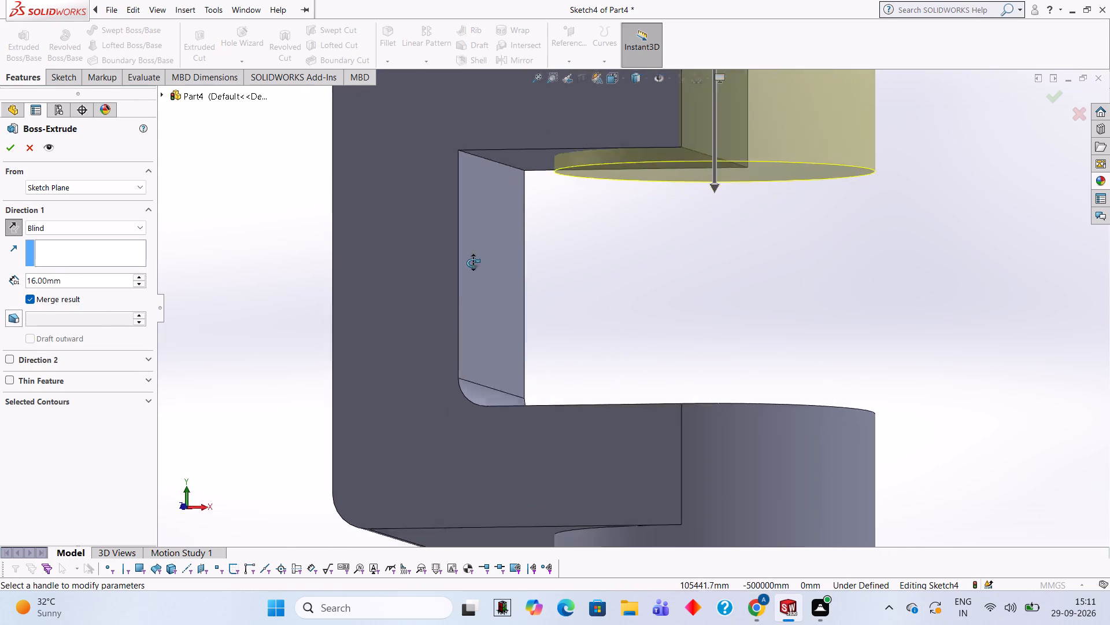
pyautogui.moveTo(473, 263); pyautogui.dragTo(482, 258, button='middle')
pyautogui.click(2, 147)
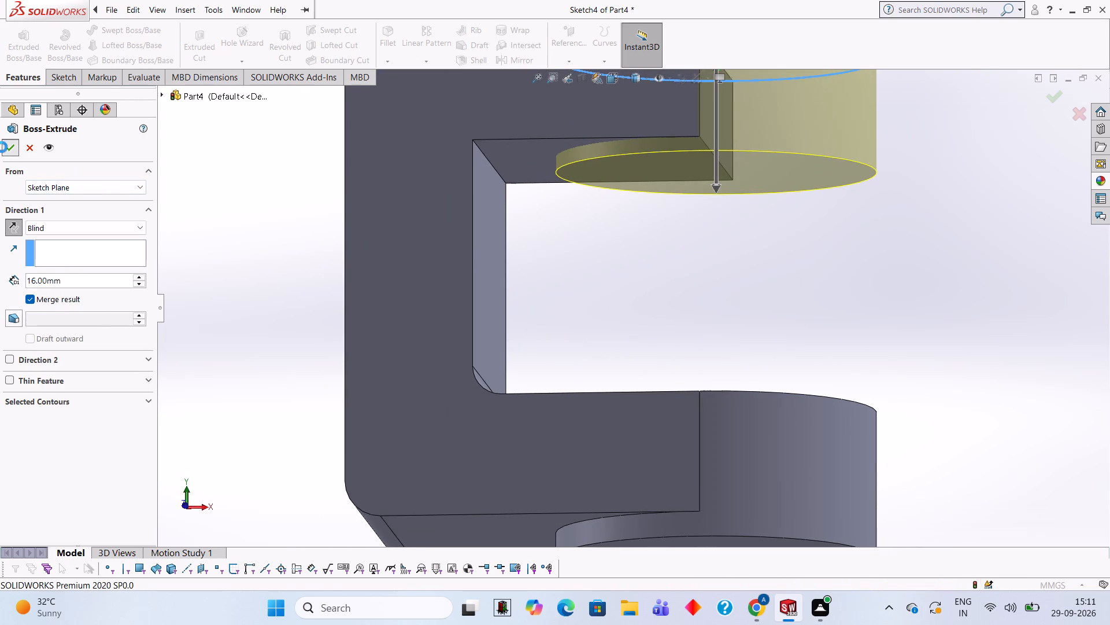
# Examine the C-shaped block and its round end bosses from below, the back and the front.
pyautogui.click(539, 274)
pyautogui.moveTo(624, 339); pyautogui.dragTo(674, 242, button='middle')
pyautogui.scroll(2, 674, 242)
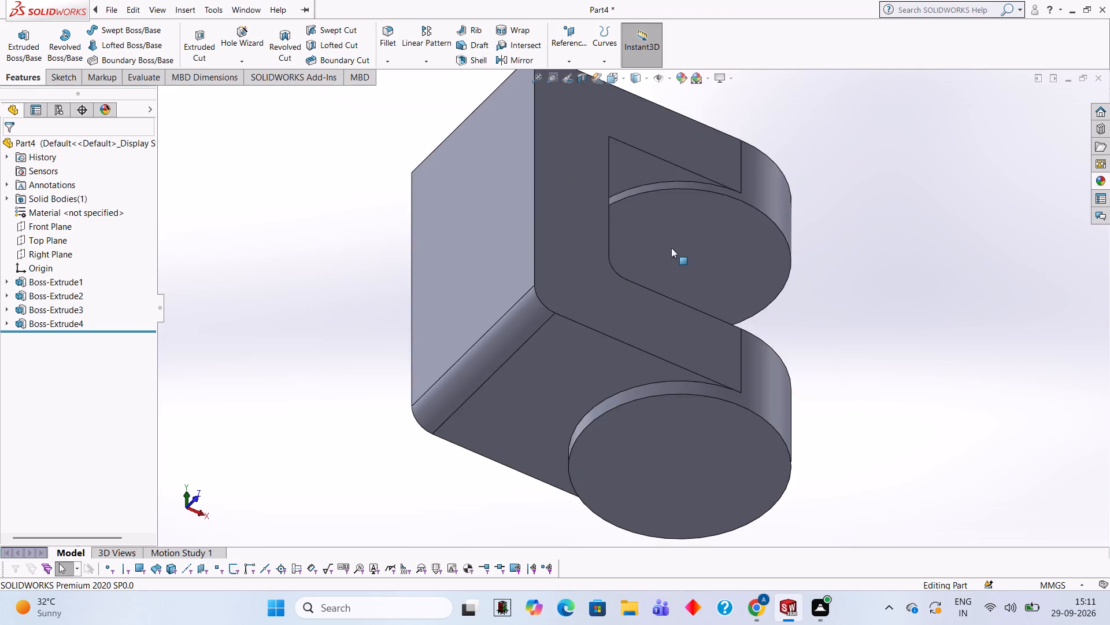
pyautogui.moveTo(780, 285); pyautogui.dragTo(725, 256, button='middle')
pyautogui.scroll(1, 760, 276)
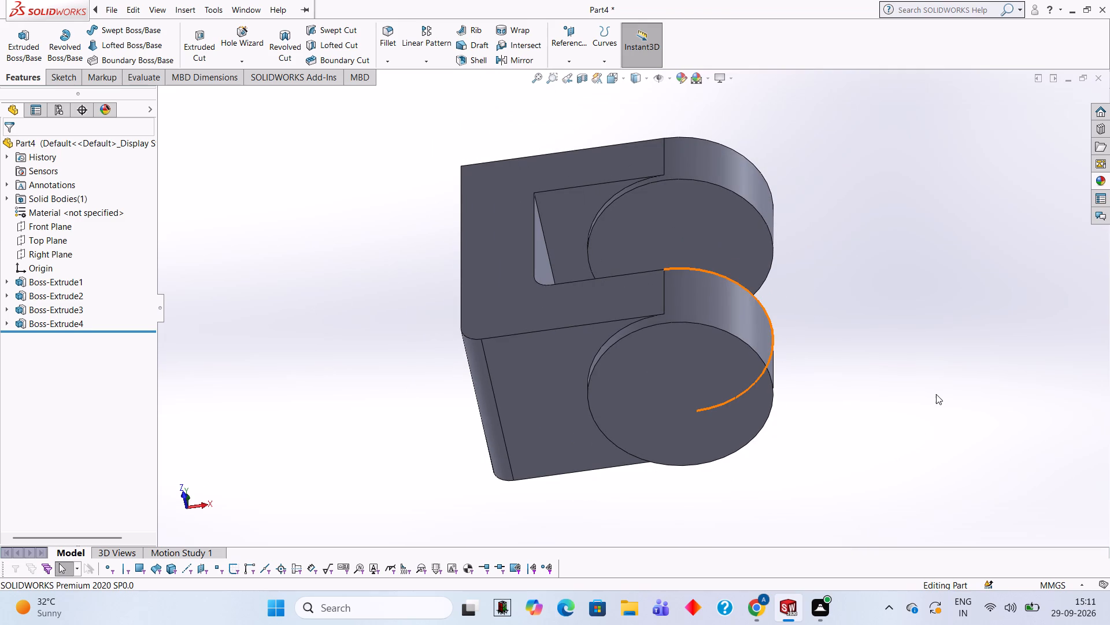
pyautogui.moveTo(898, 362); pyautogui.dragTo(915, 310, button='middle')
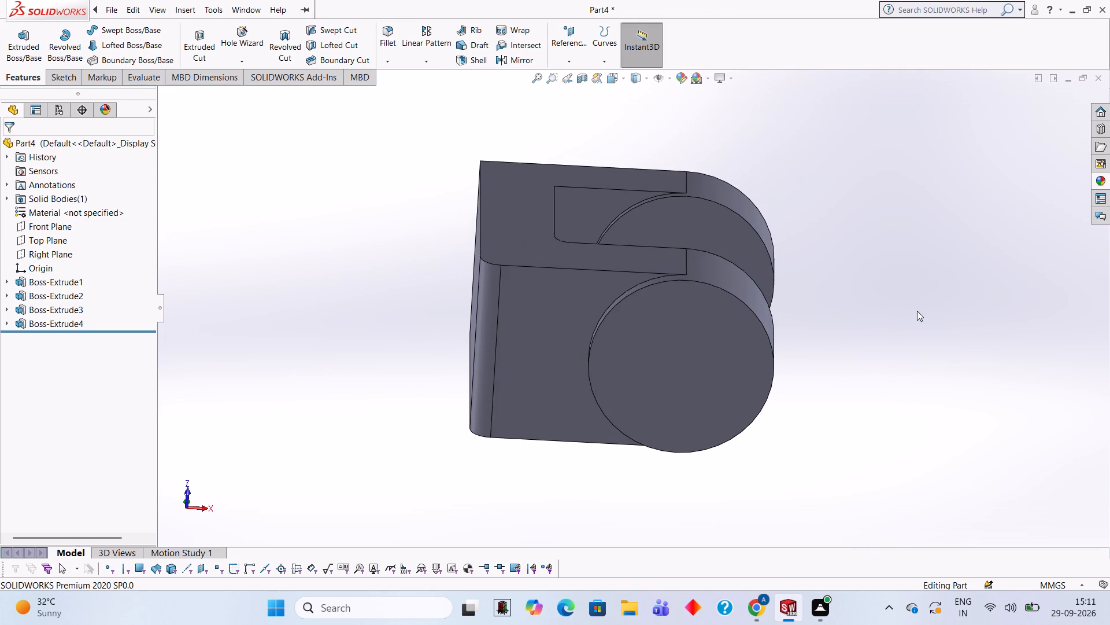
pyautogui.moveTo(880, 271); pyautogui.dragTo(964, 421, button='middle')
pyautogui.moveTo(945, 246); pyautogui.dragTo(908, 382, button='middle')
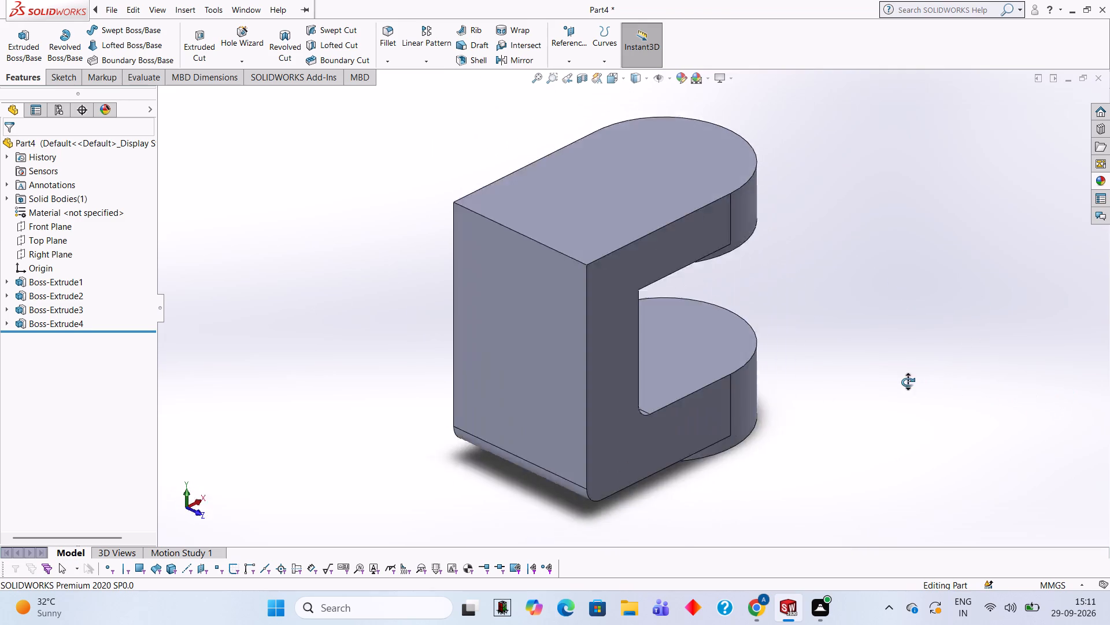
pyautogui.moveTo(908, 382); pyautogui.dragTo(860, 350, button='middle')
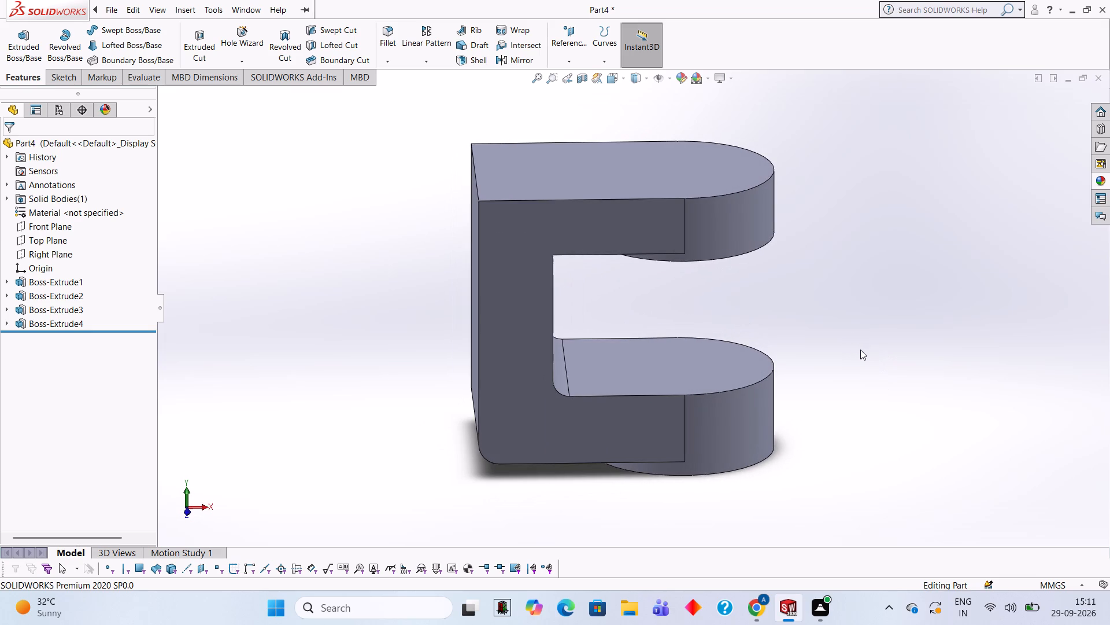
# Sketch on the C-shaped front face a 6 mm line down from the upper back corner and an 80 mm horizontal line away from the block.
pyautogui.click(504, 274)
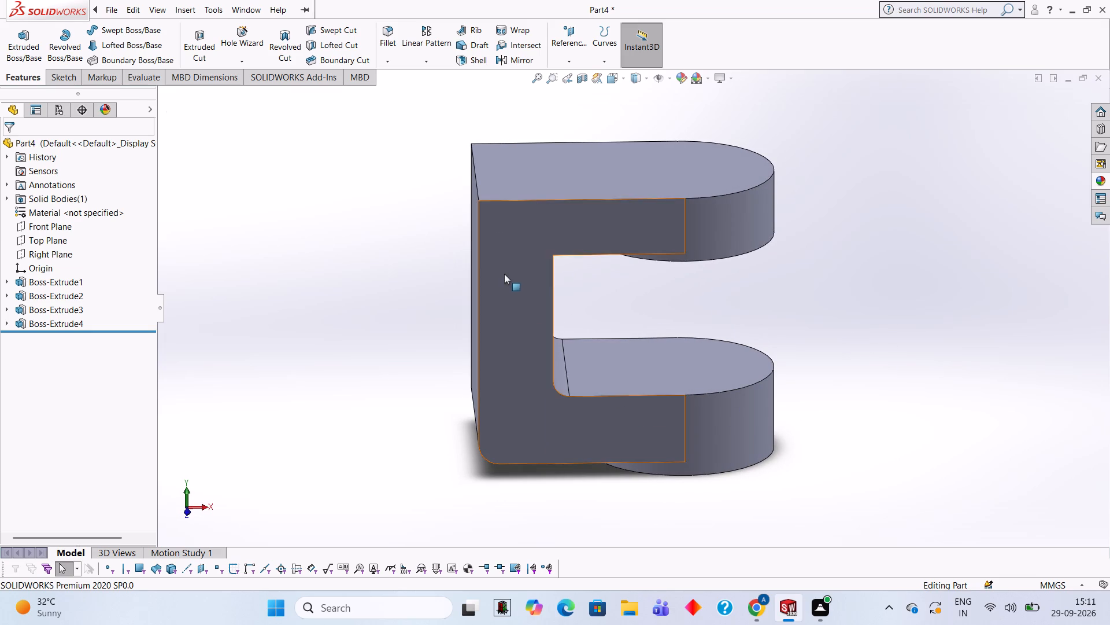
pyautogui.click(547, 242)
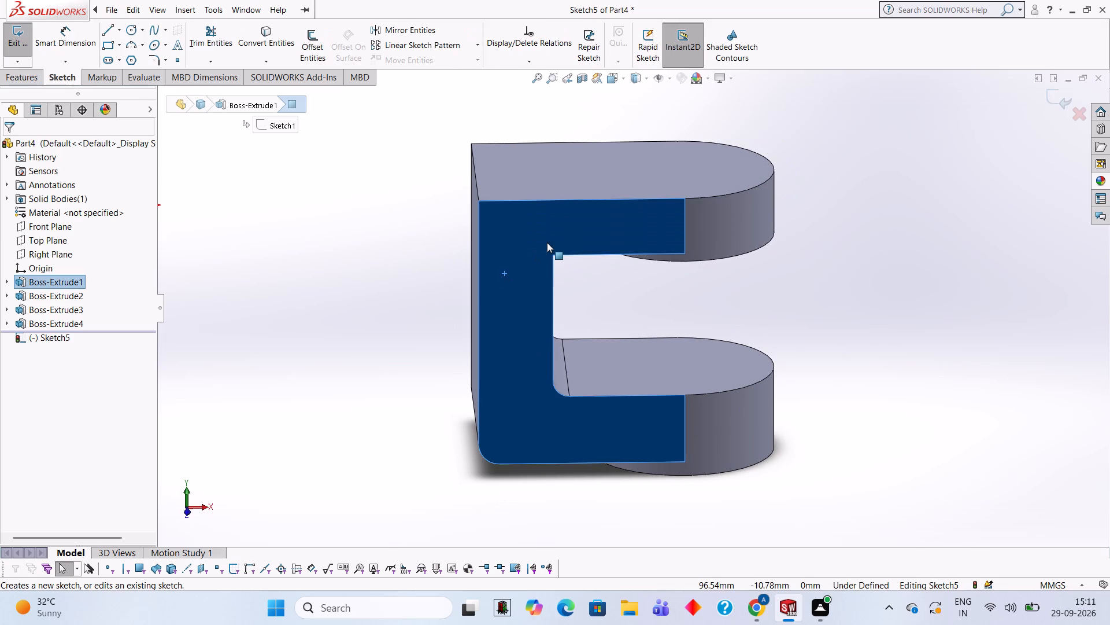
pyautogui.hotkey('ctrl', '8')
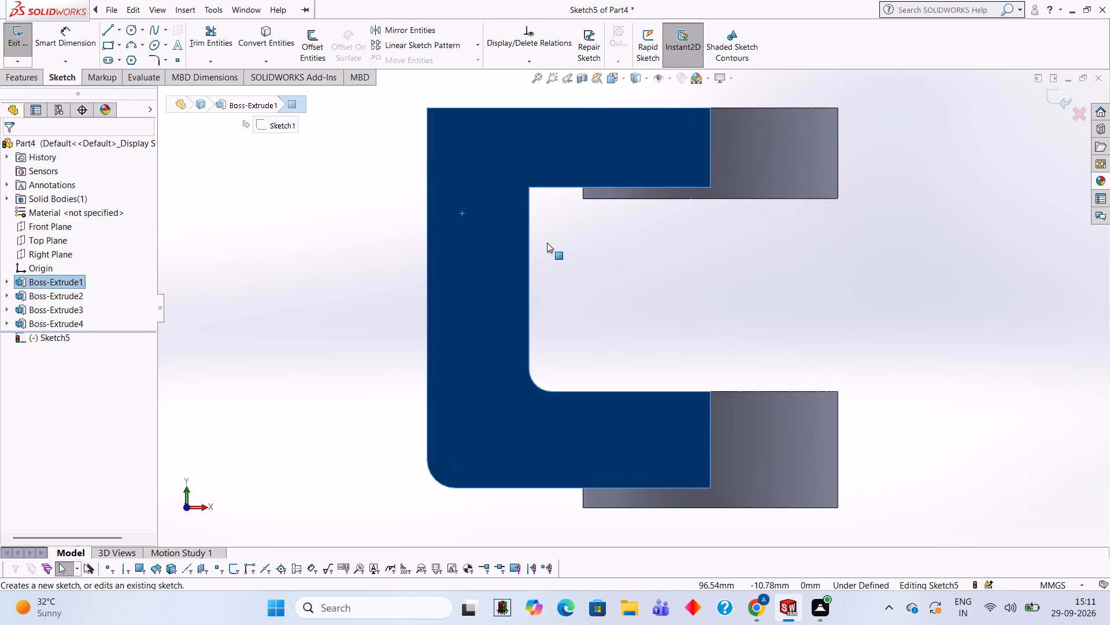
pyautogui.scroll(2, 480, 216)
pyautogui.scroll(-1, 439, 148)
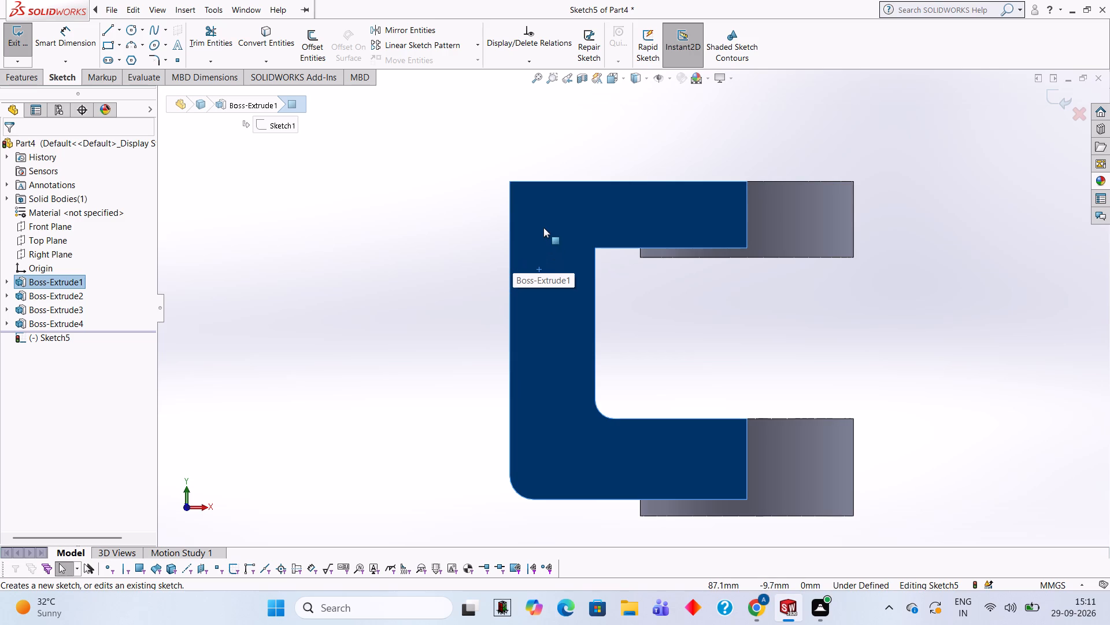
pyautogui.click(109, 27)
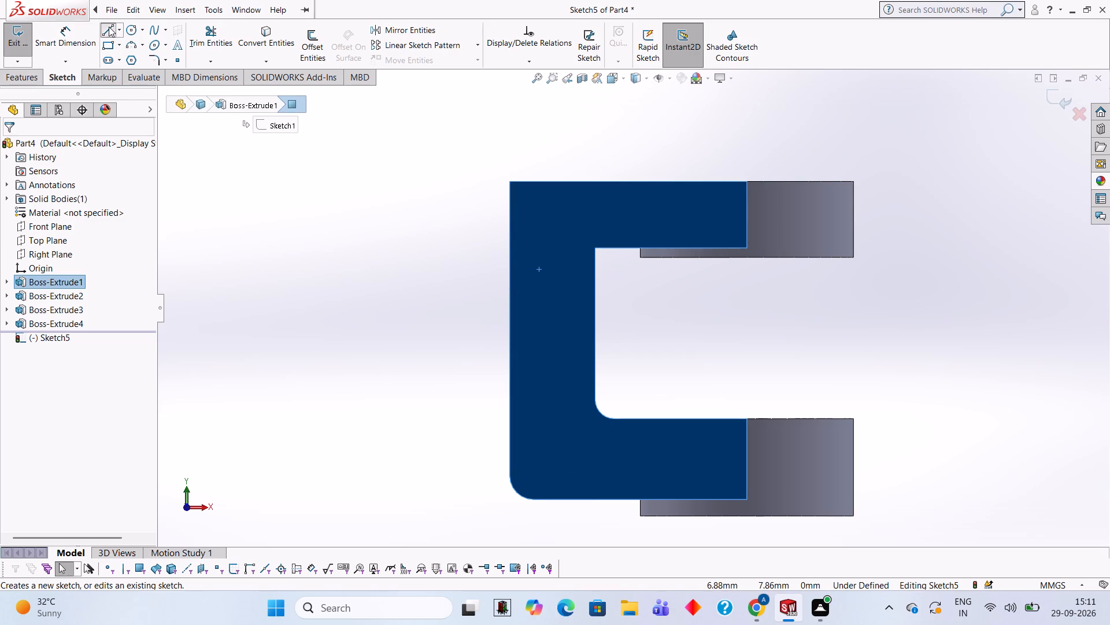
pyautogui.click(510, 181)
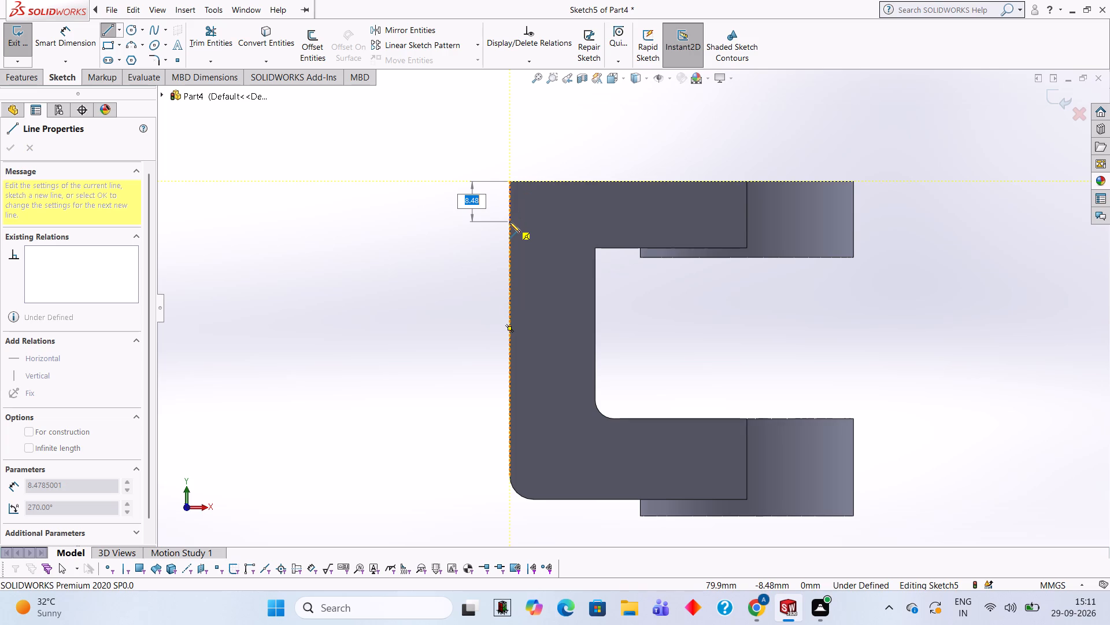
pyautogui.press('6')
pyautogui.press('Return')
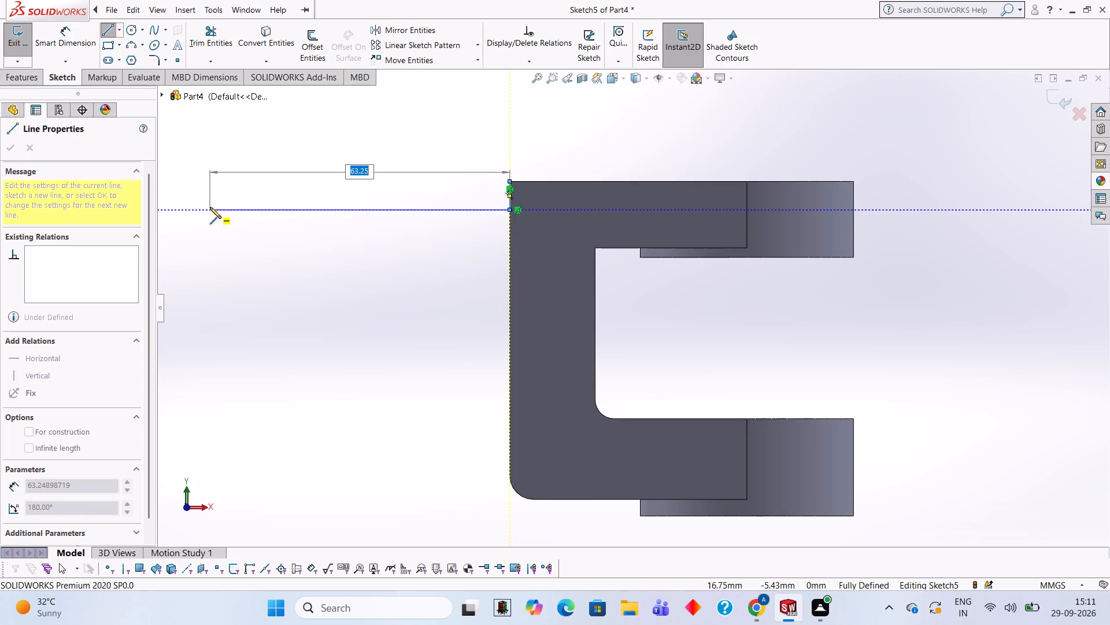
pyautogui.write('80')
pyautogui.press('Return')
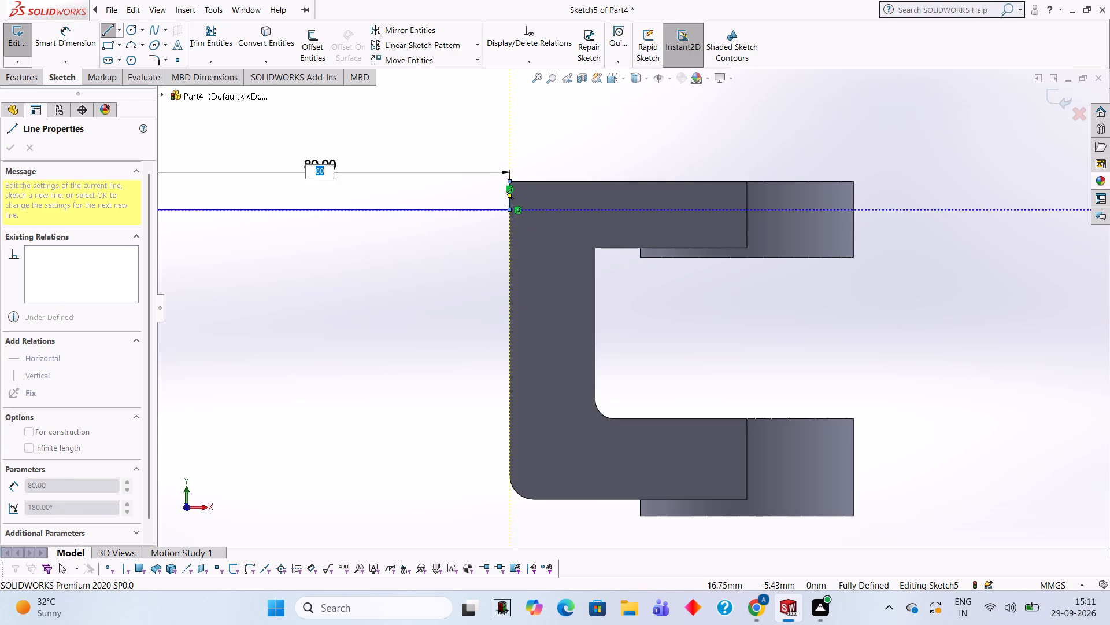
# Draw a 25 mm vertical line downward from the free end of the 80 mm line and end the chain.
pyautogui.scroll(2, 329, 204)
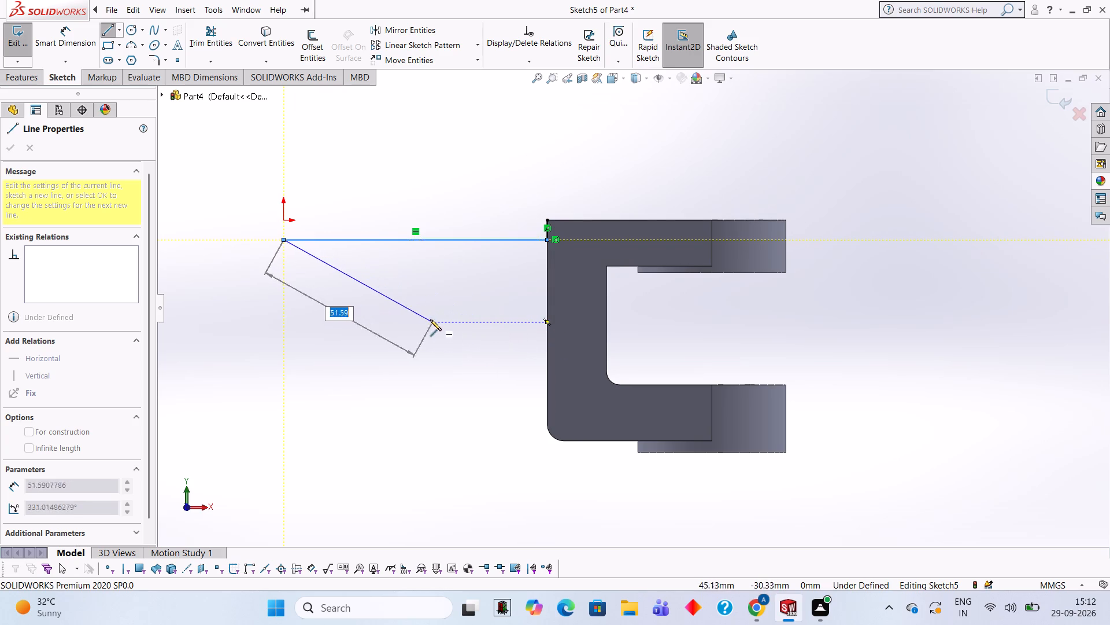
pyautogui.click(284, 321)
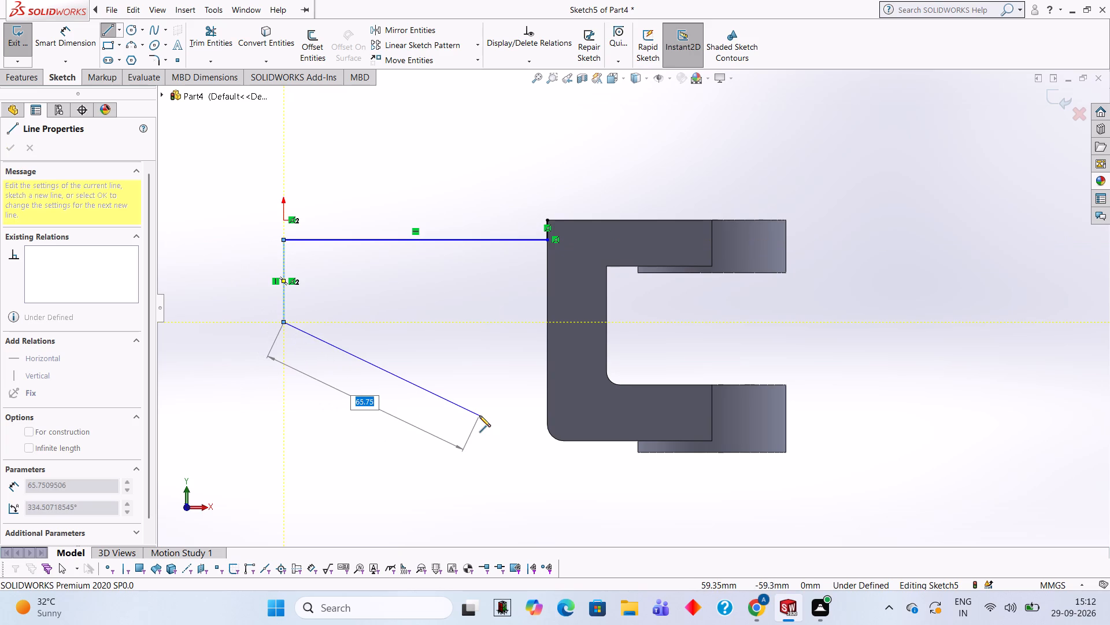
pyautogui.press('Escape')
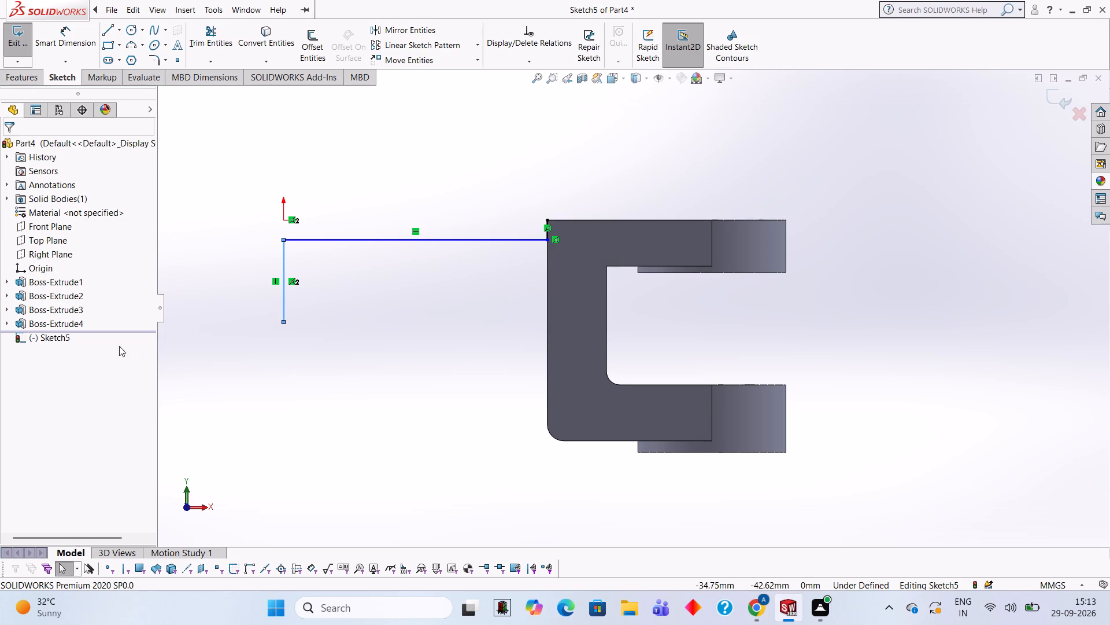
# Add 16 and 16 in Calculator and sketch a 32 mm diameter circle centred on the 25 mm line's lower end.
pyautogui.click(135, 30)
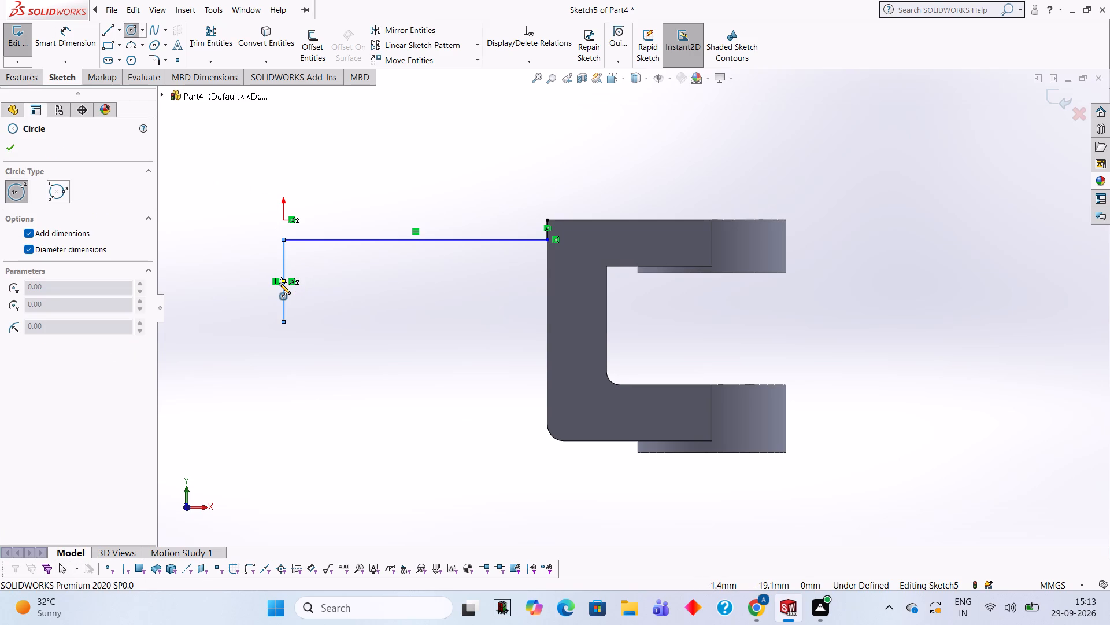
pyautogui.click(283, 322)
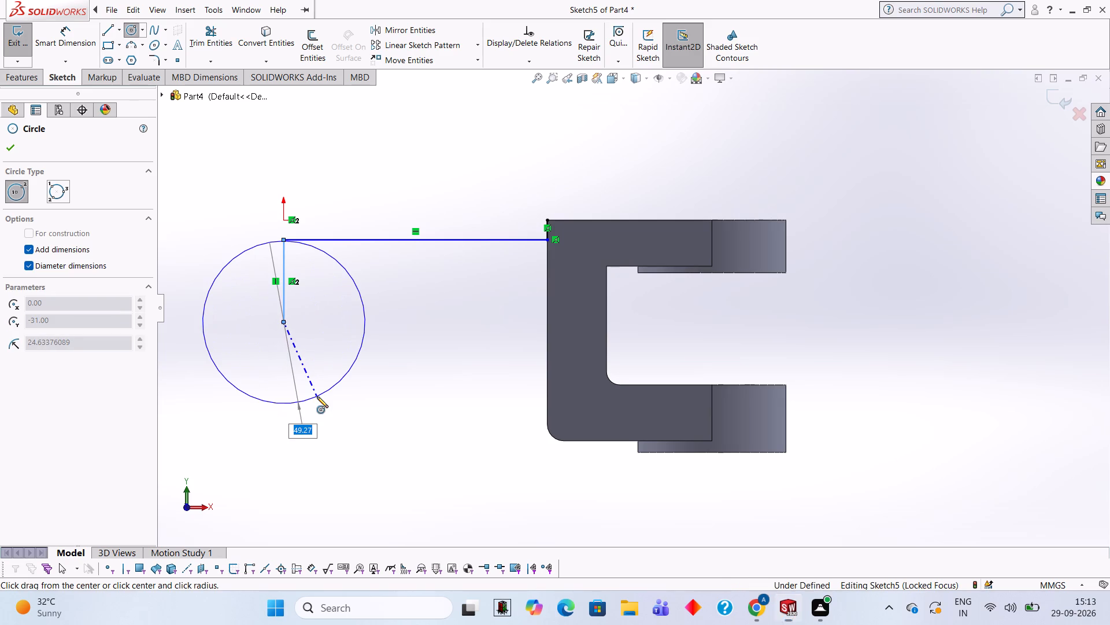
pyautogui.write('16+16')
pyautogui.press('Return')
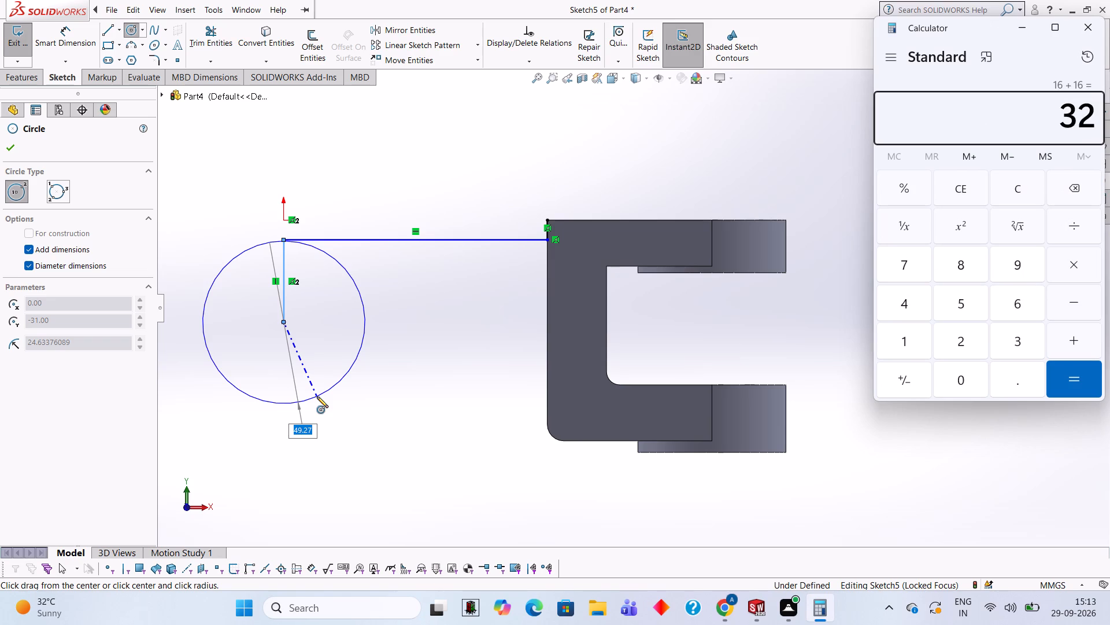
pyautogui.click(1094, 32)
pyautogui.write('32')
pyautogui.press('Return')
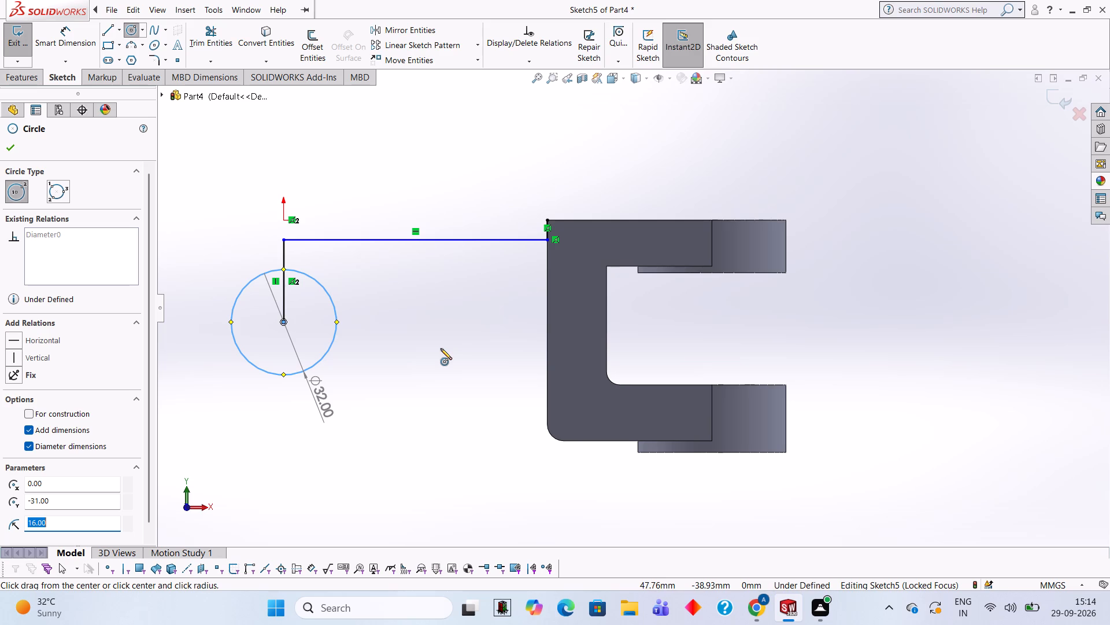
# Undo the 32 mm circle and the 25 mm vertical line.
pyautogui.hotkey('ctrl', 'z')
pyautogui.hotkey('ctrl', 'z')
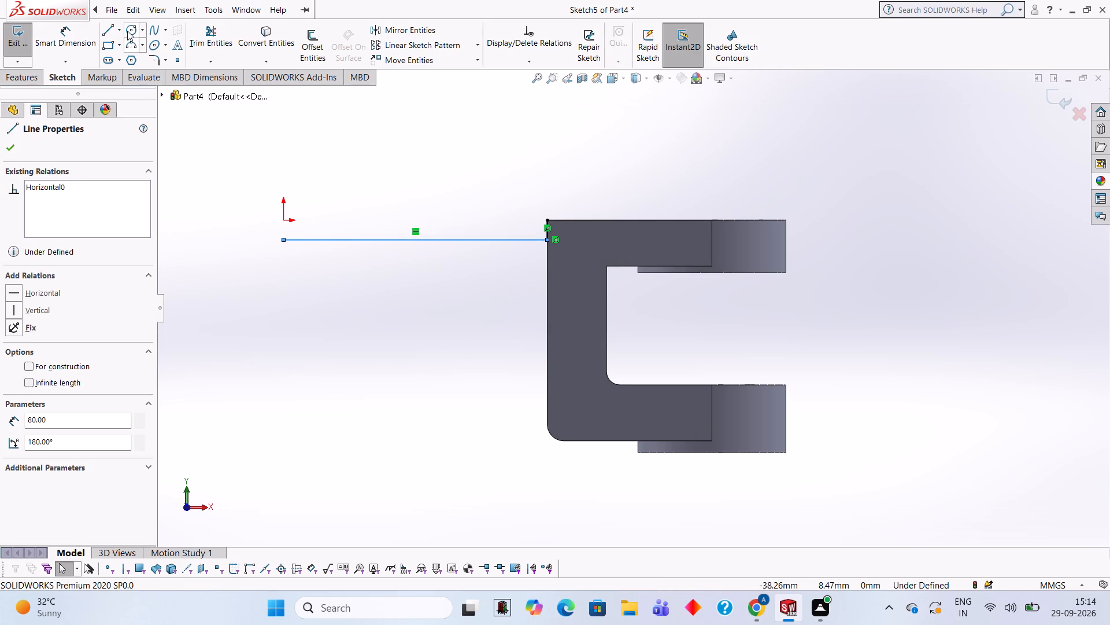
# Draw a 12.5 mm vertical line downward from the free end of the 80 mm line, undoing any stray segment.
pyautogui.click(110, 29)
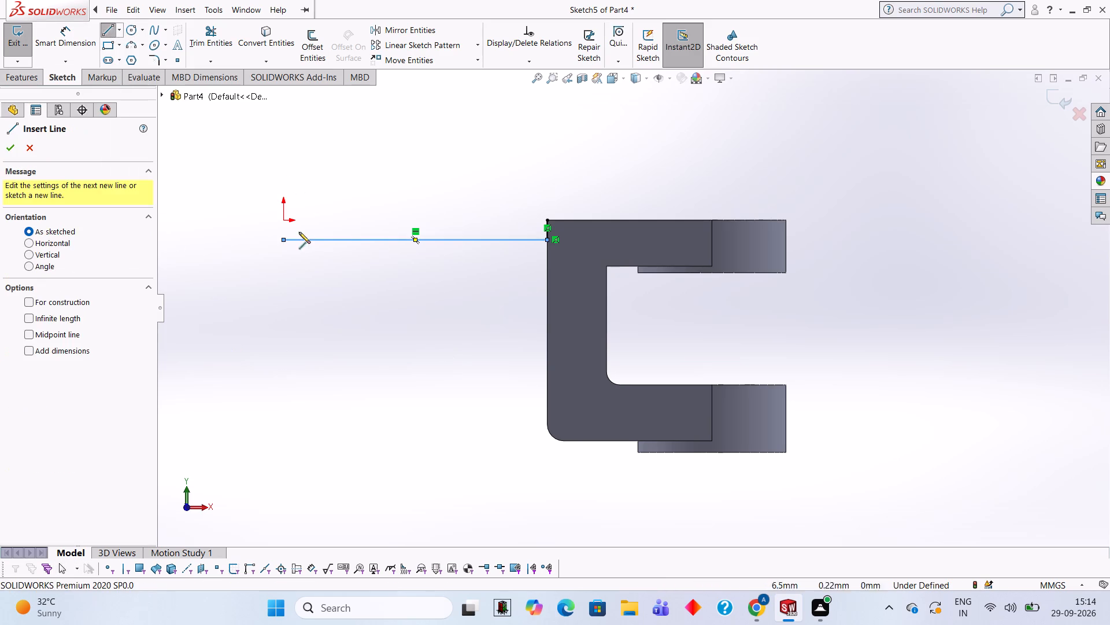
pyautogui.click(283, 241)
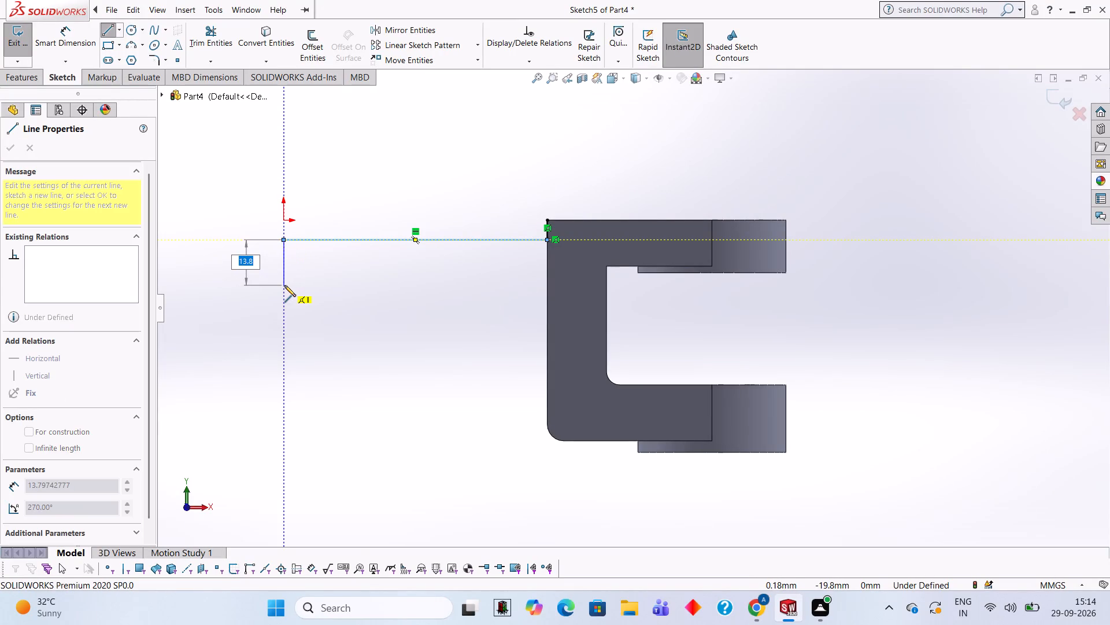
pyautogui.write('12.5')
pyautogui.press('Return')
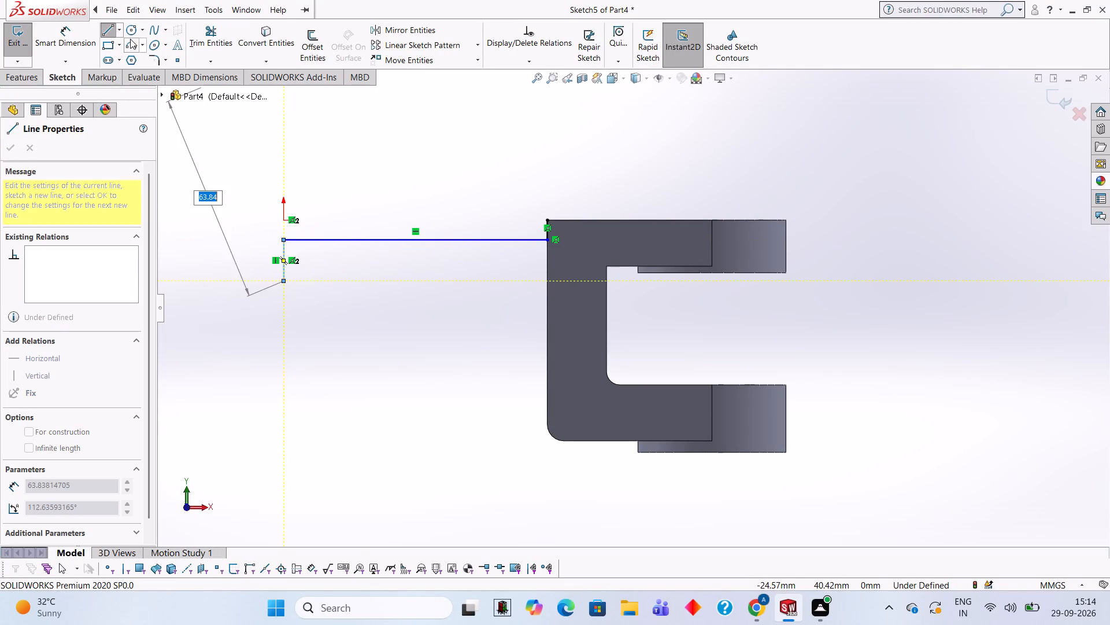
pyautogui.click(330, 129)
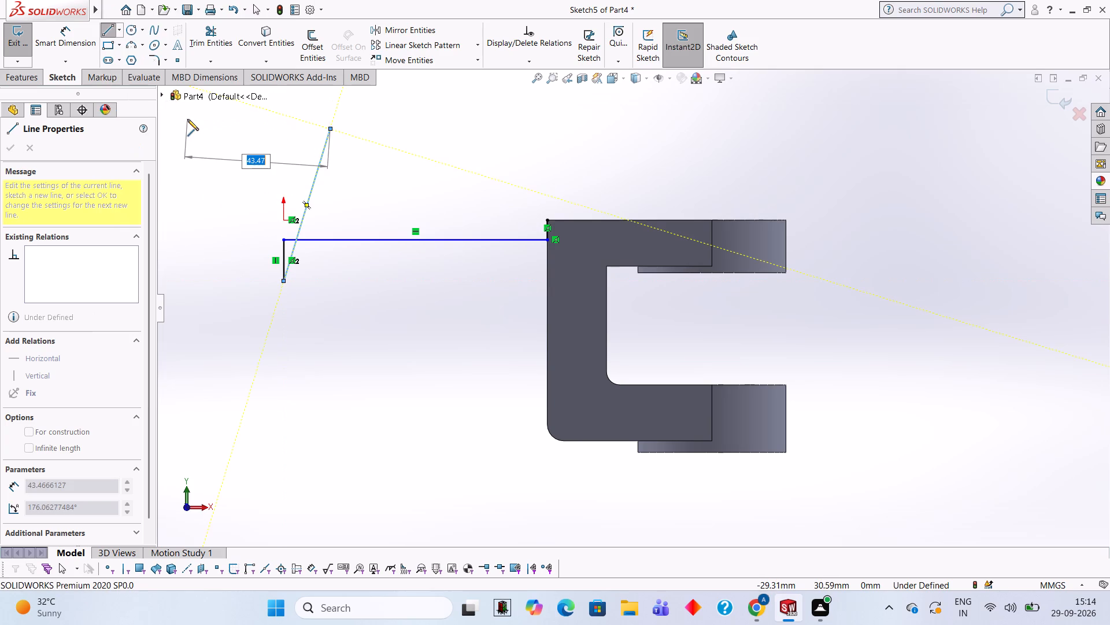
pyautogui.press('Escape')
pyautogui.hotkey('ctrl', 'z')
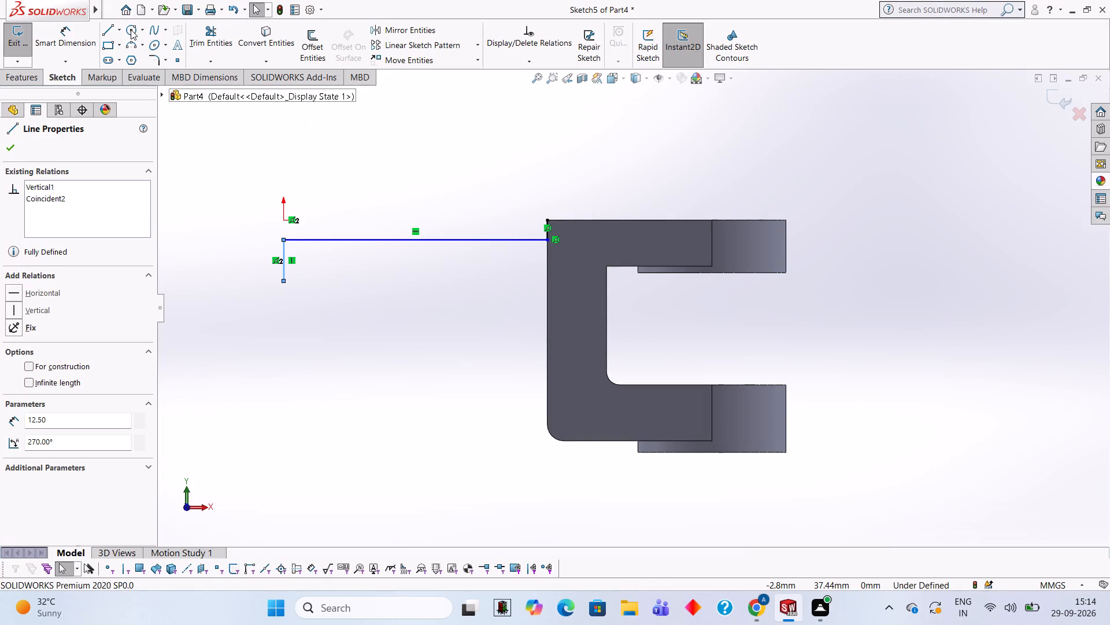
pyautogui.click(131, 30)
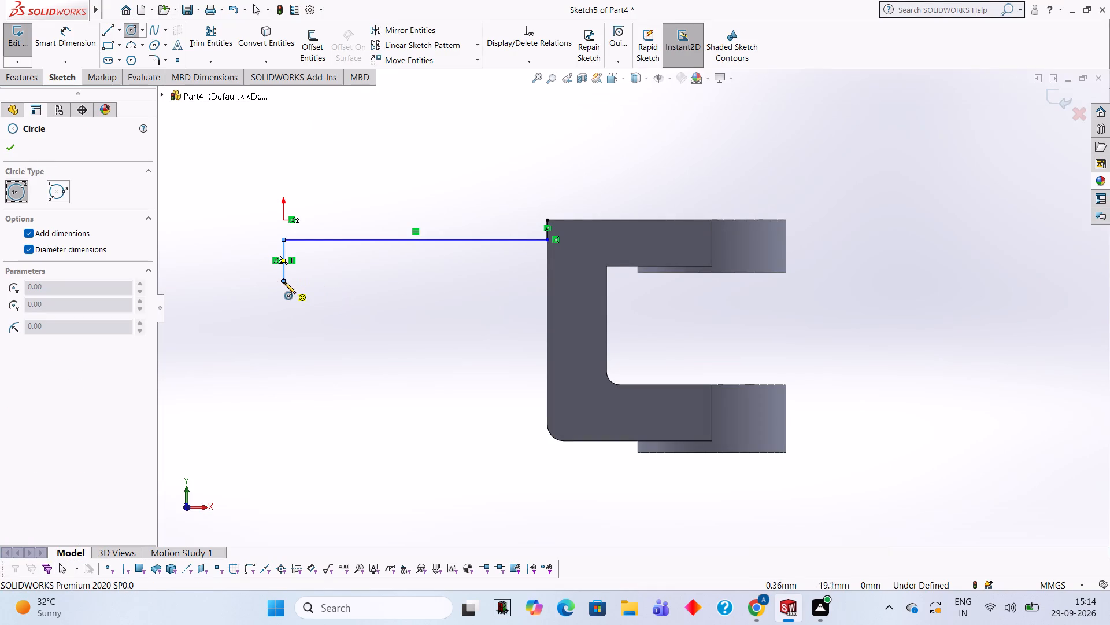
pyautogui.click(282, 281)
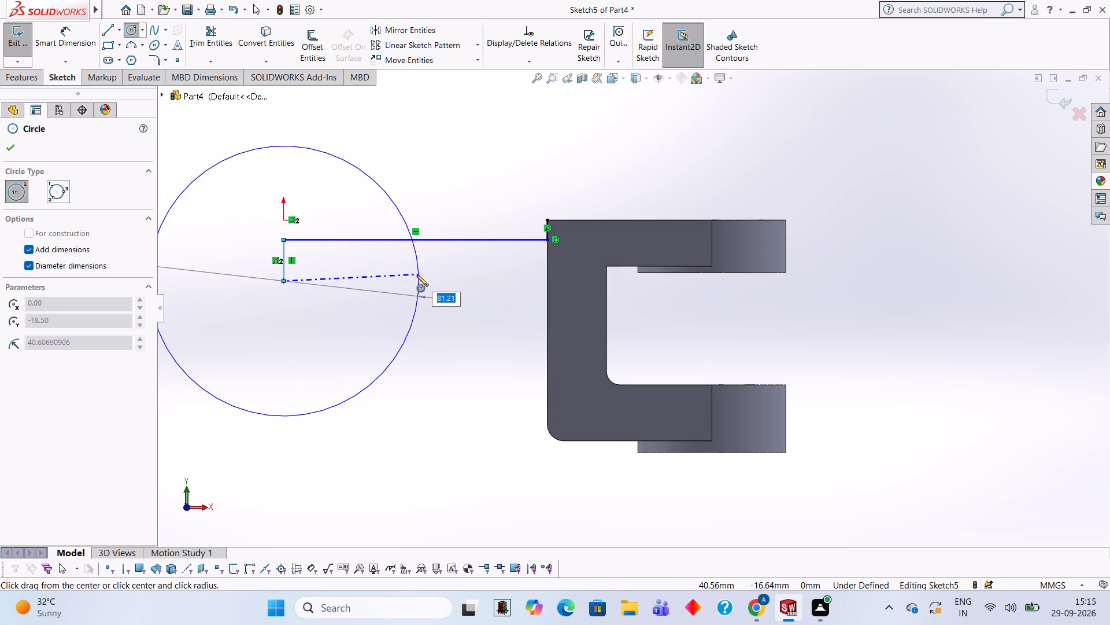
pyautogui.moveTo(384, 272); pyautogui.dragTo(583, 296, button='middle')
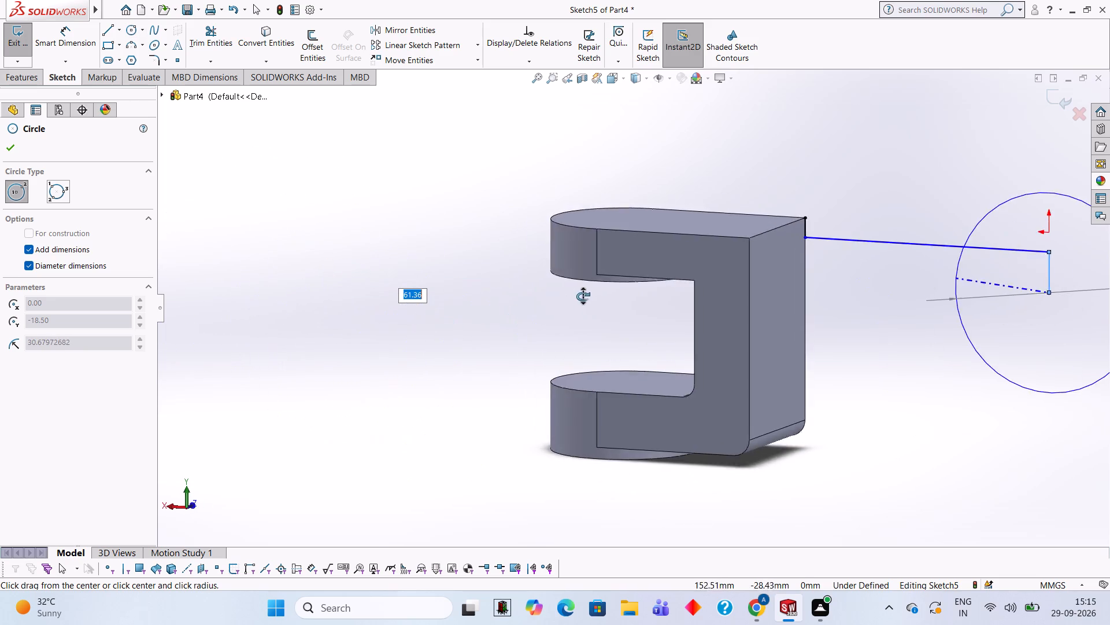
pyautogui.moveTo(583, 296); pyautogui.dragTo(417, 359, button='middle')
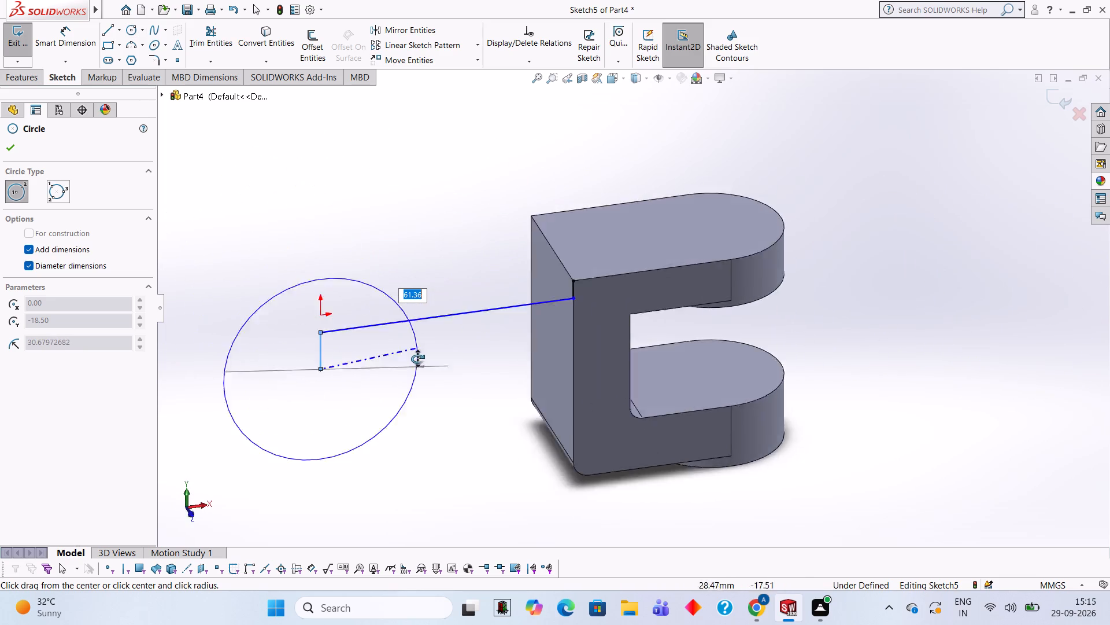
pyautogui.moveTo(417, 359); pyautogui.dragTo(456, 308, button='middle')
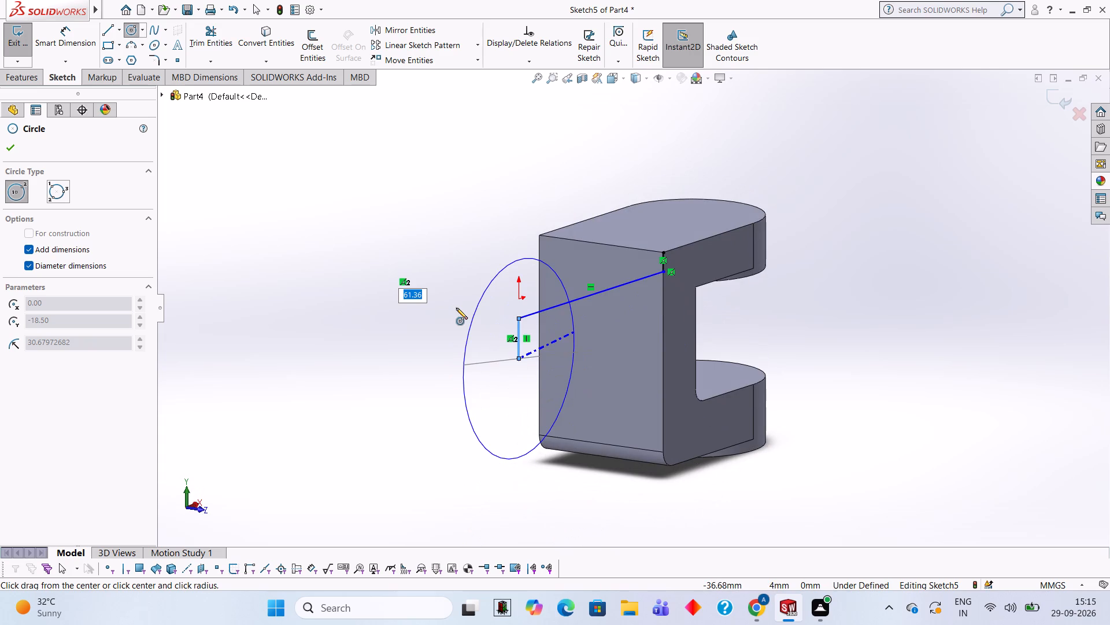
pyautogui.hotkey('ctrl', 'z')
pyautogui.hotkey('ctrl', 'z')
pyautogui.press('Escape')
# Undo the 12.5 mm line, the 80 mm line and the short vertical starting line, and exit the emptied sketch.
pyautogui.hotkey('ctrl', 'z')
pyautogui.hotkey('ctrl', 'z')
pyautogui.hotkey('ctrl', 'z')
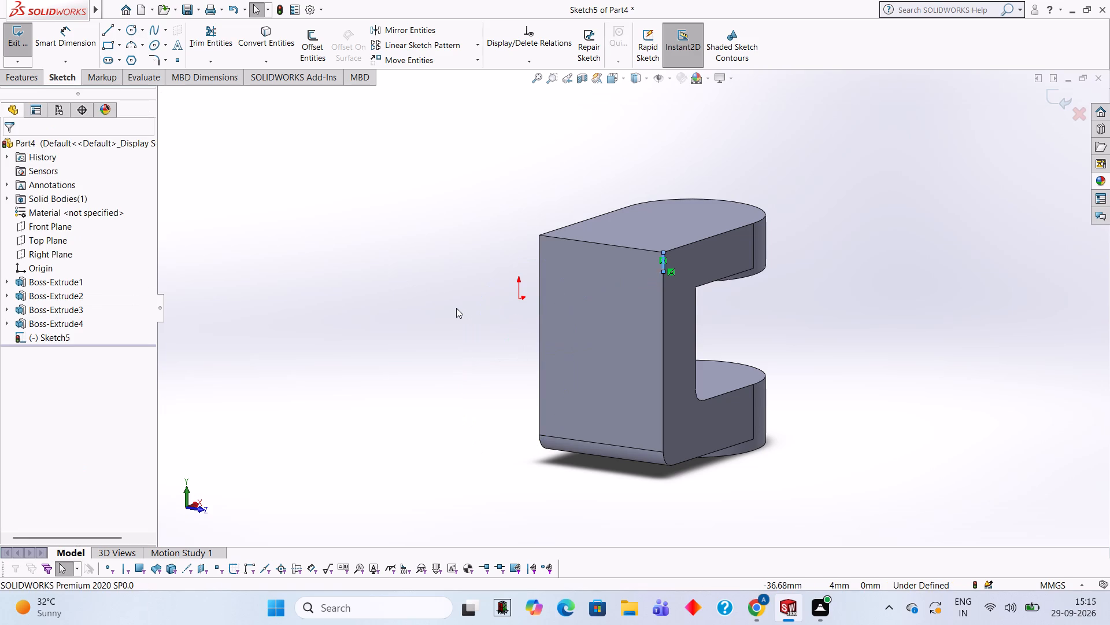
pyautogui.press('Escape')
pyautogui.moveTo(929, 313); pyautogui.dragTo(940, 336, button='middle')
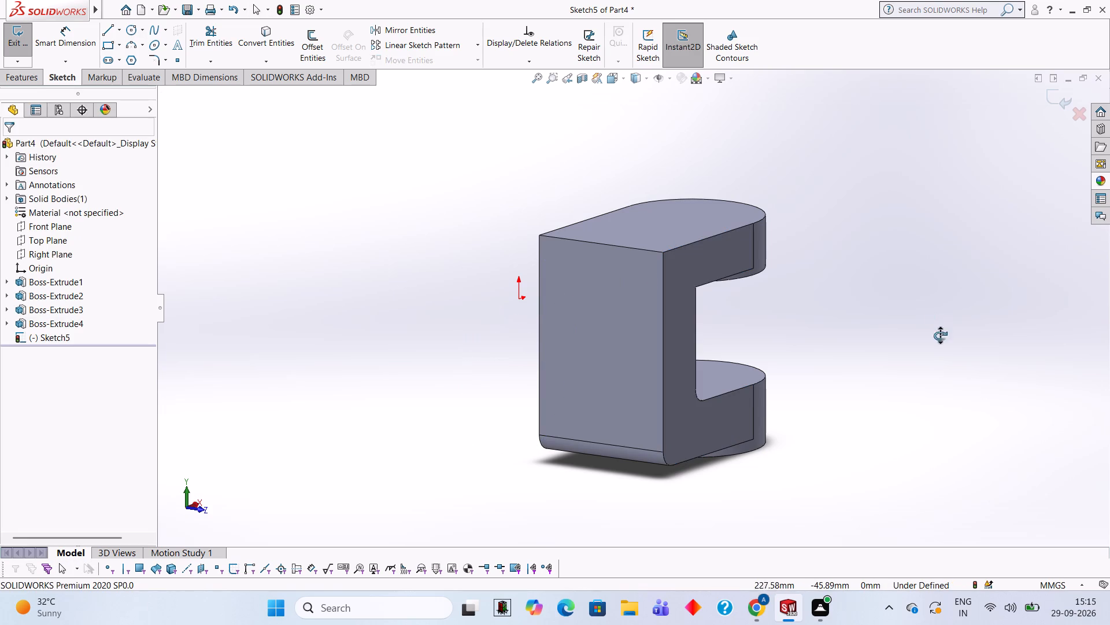
pyautogui.moveTo(940, 336); pyautogui.dragTo(1036, 402, button='middle')
pyautogui.moveTo(906, 251); pyautogui.dragTo(973, 342, button='middle')
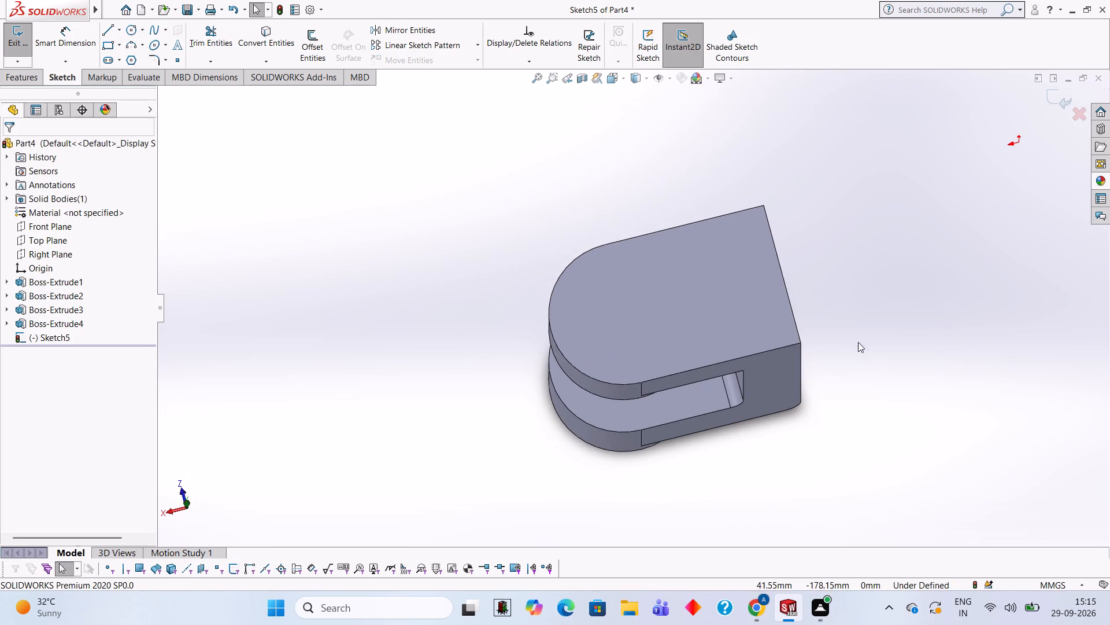
pyautogui.click(666, 320)
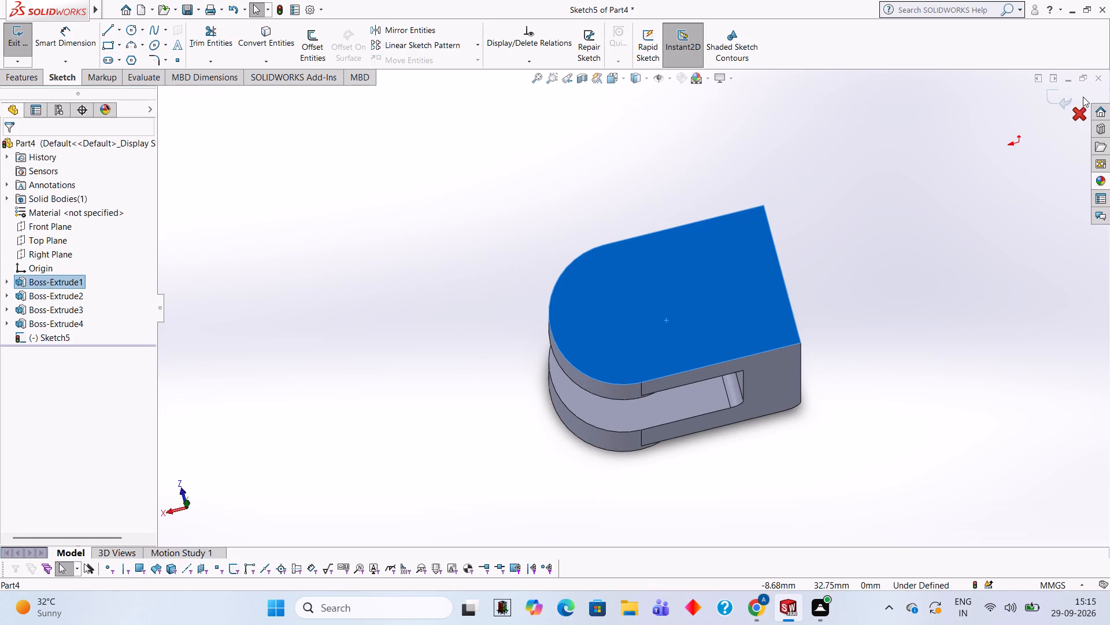
pyautogui.click(1059, 99)
# Start a new sketch on the block's flat top face and view it face-on.
pyautogui.click(705, 299)
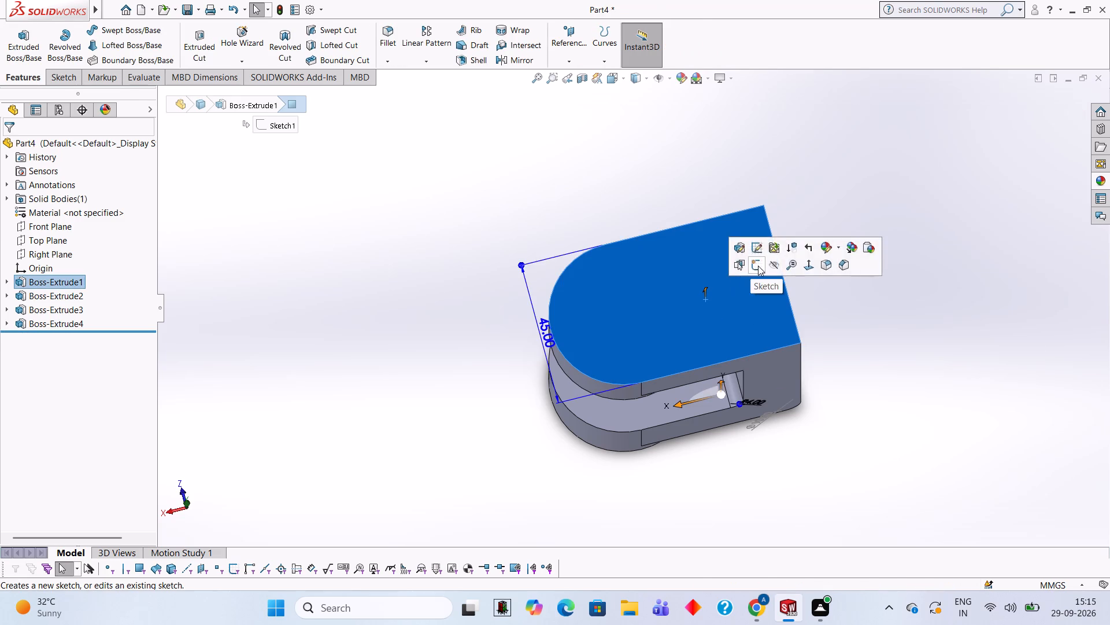
pyautogui.click(758, 266)
pyautogui.hotkey('ctrl', '8')
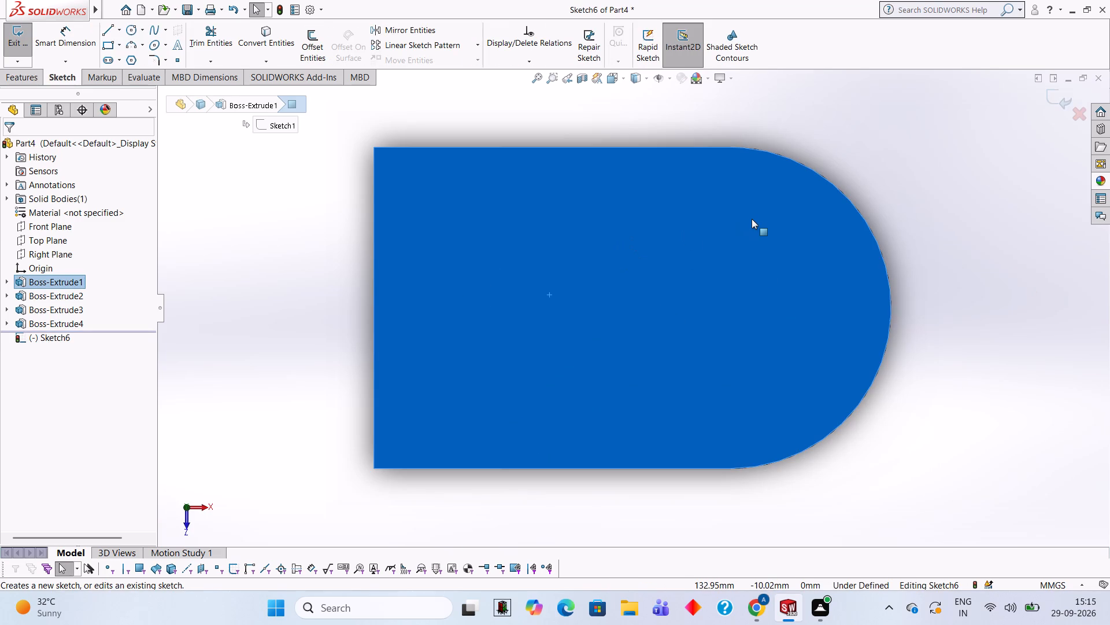
pyautogui.hotkey('ctrl', '8')
pyautogui.hotkey('ctrl', '9')
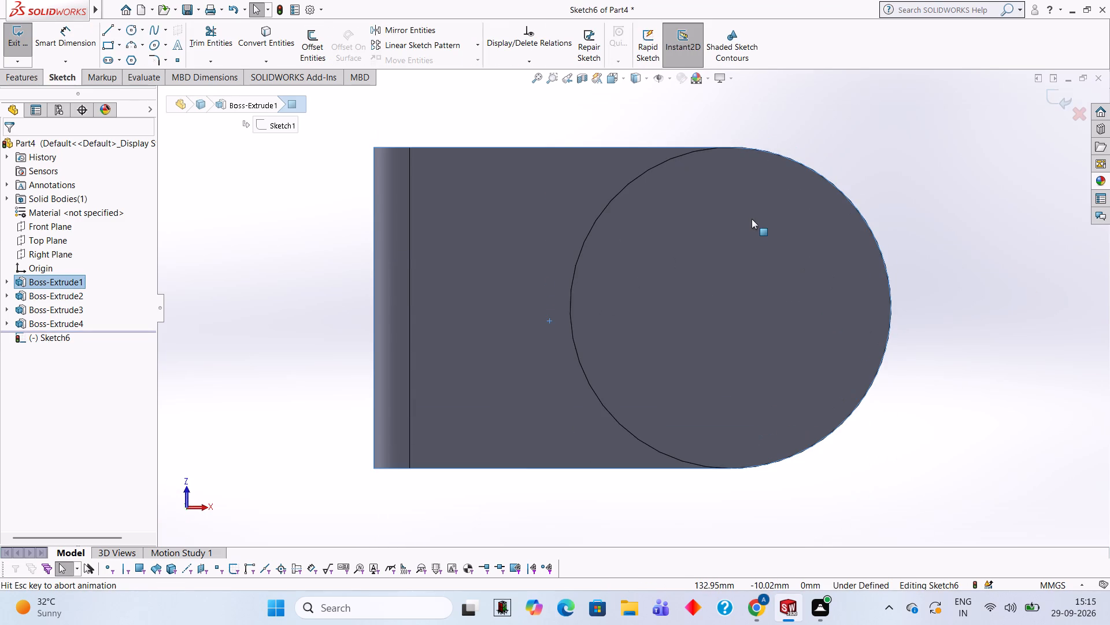
pyautogui.hotkey('ctrl', '8')
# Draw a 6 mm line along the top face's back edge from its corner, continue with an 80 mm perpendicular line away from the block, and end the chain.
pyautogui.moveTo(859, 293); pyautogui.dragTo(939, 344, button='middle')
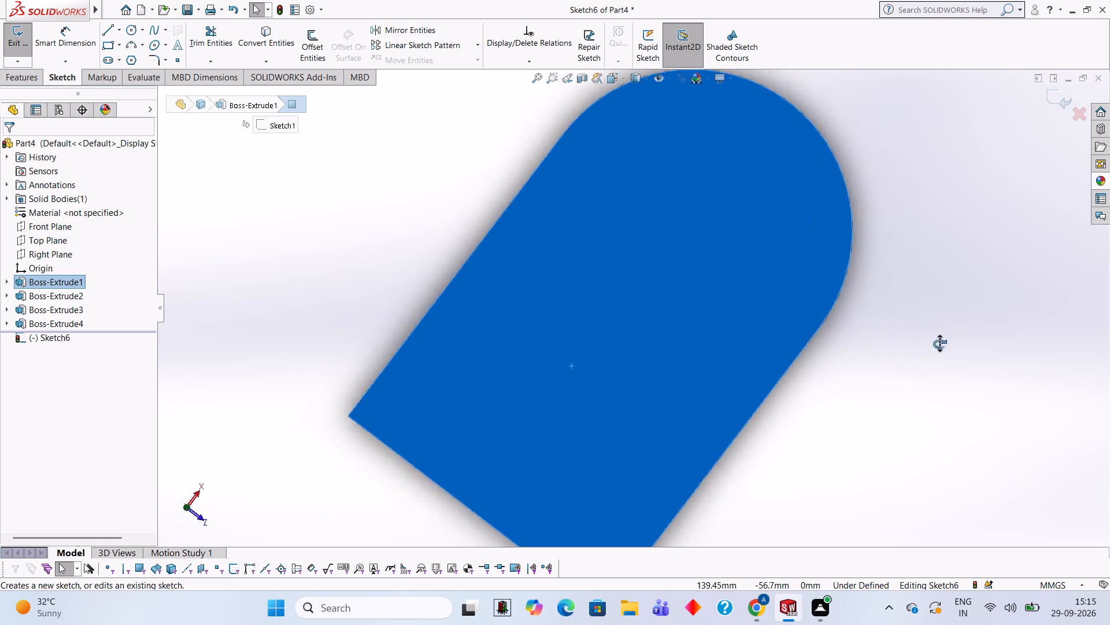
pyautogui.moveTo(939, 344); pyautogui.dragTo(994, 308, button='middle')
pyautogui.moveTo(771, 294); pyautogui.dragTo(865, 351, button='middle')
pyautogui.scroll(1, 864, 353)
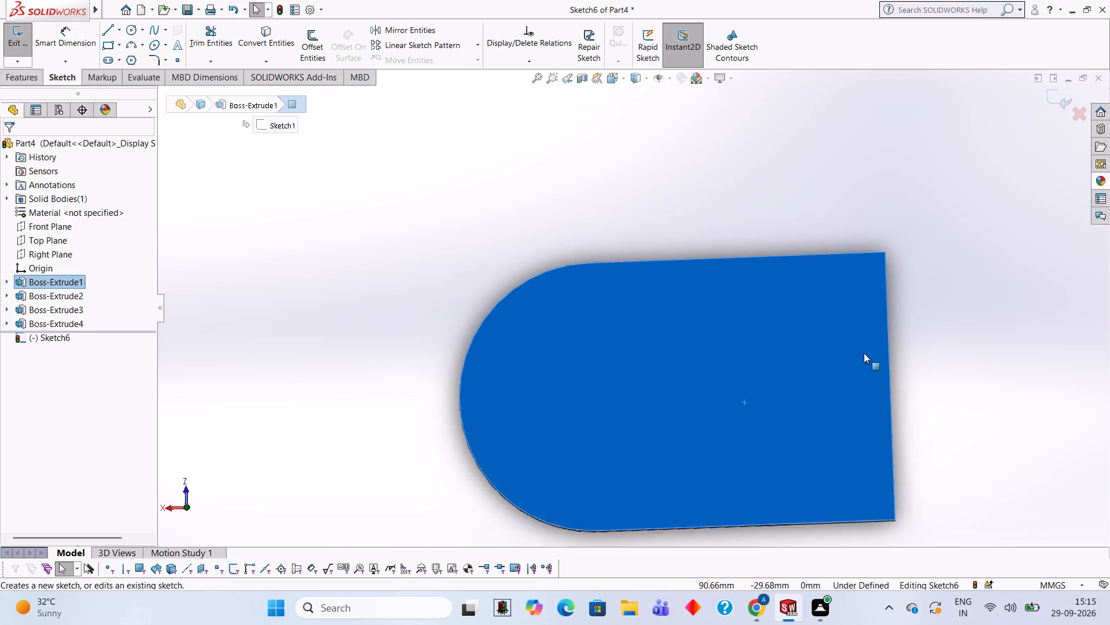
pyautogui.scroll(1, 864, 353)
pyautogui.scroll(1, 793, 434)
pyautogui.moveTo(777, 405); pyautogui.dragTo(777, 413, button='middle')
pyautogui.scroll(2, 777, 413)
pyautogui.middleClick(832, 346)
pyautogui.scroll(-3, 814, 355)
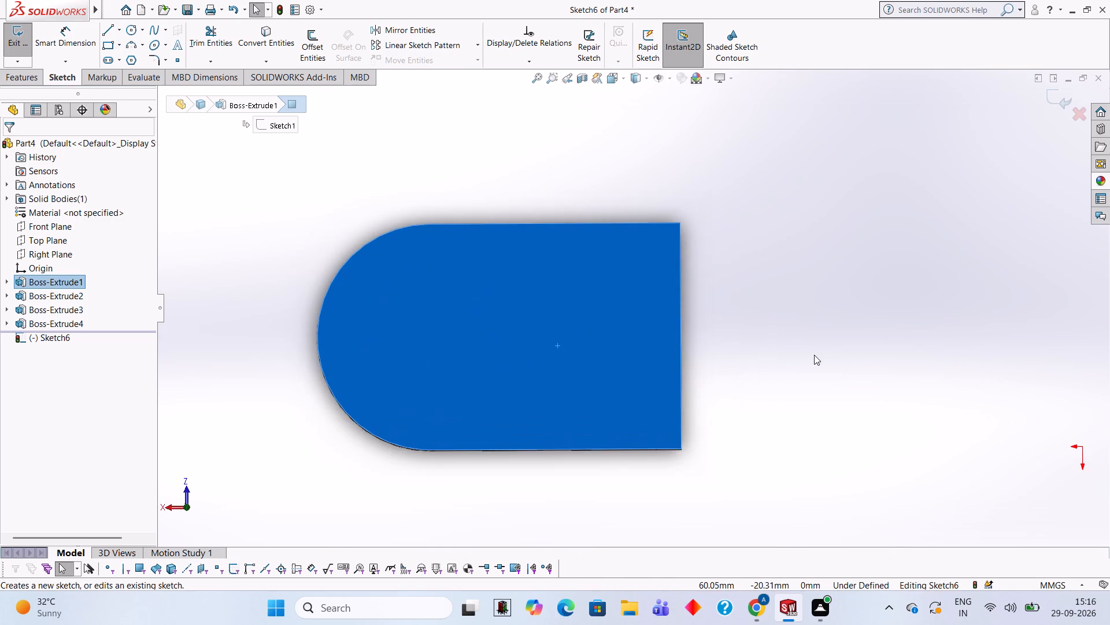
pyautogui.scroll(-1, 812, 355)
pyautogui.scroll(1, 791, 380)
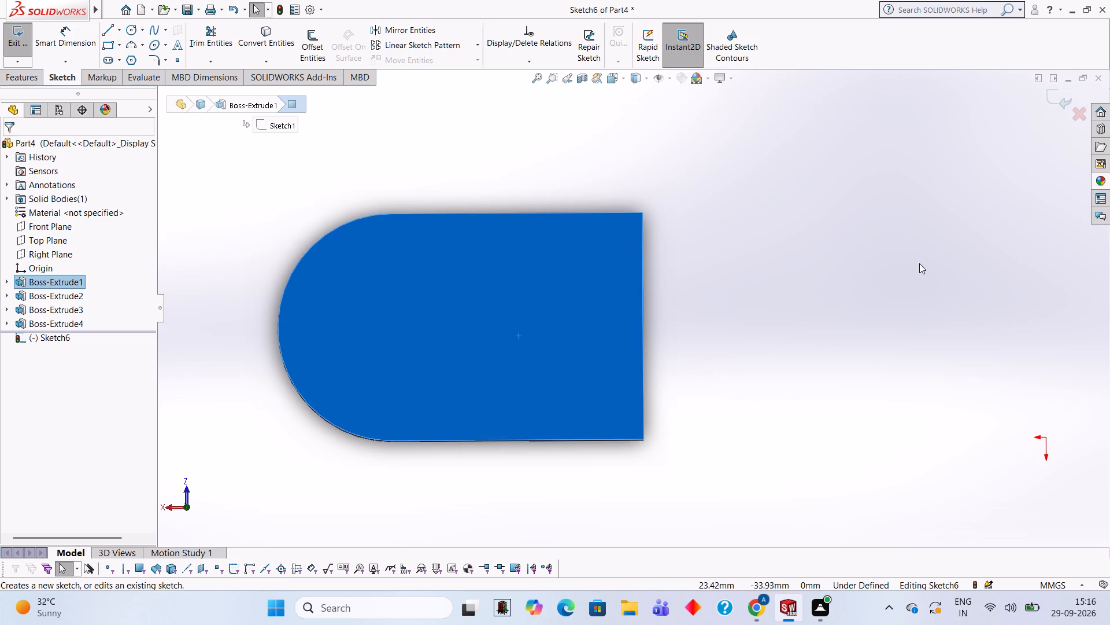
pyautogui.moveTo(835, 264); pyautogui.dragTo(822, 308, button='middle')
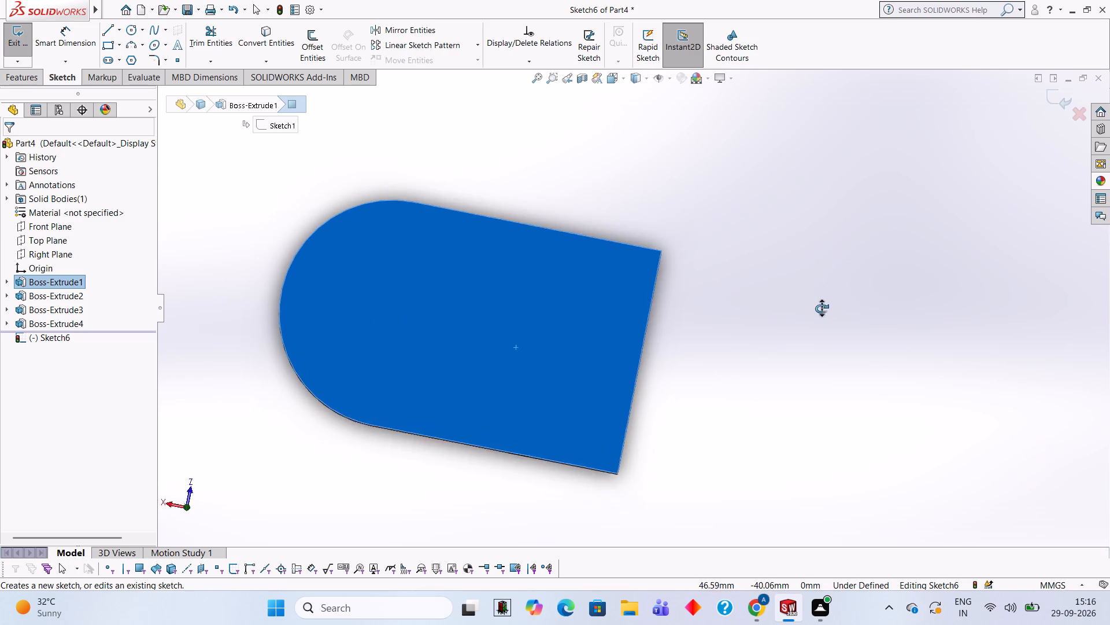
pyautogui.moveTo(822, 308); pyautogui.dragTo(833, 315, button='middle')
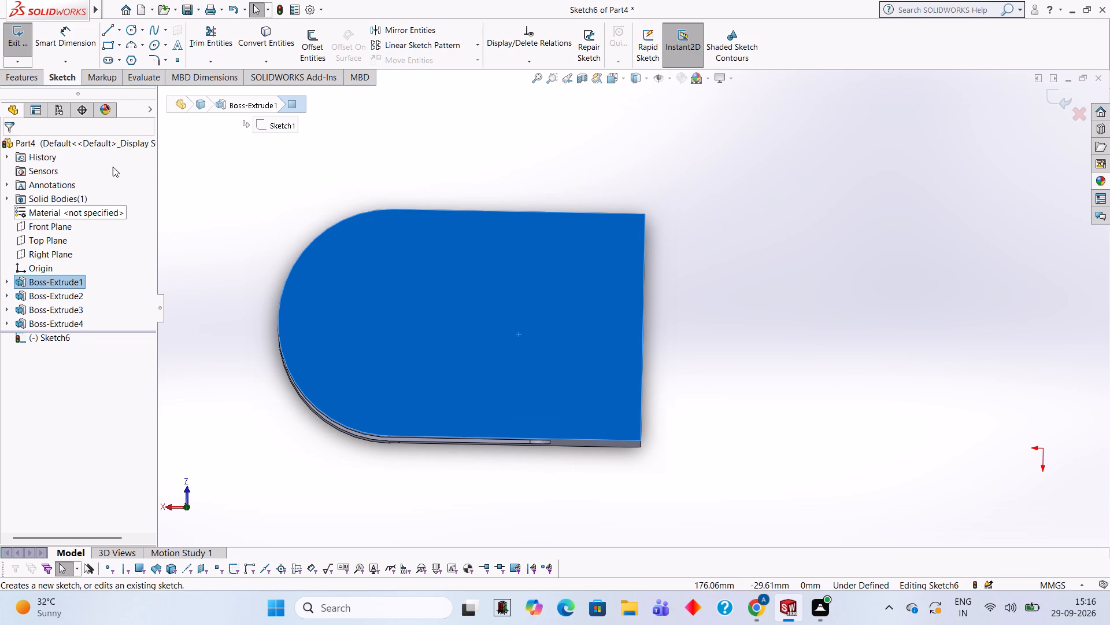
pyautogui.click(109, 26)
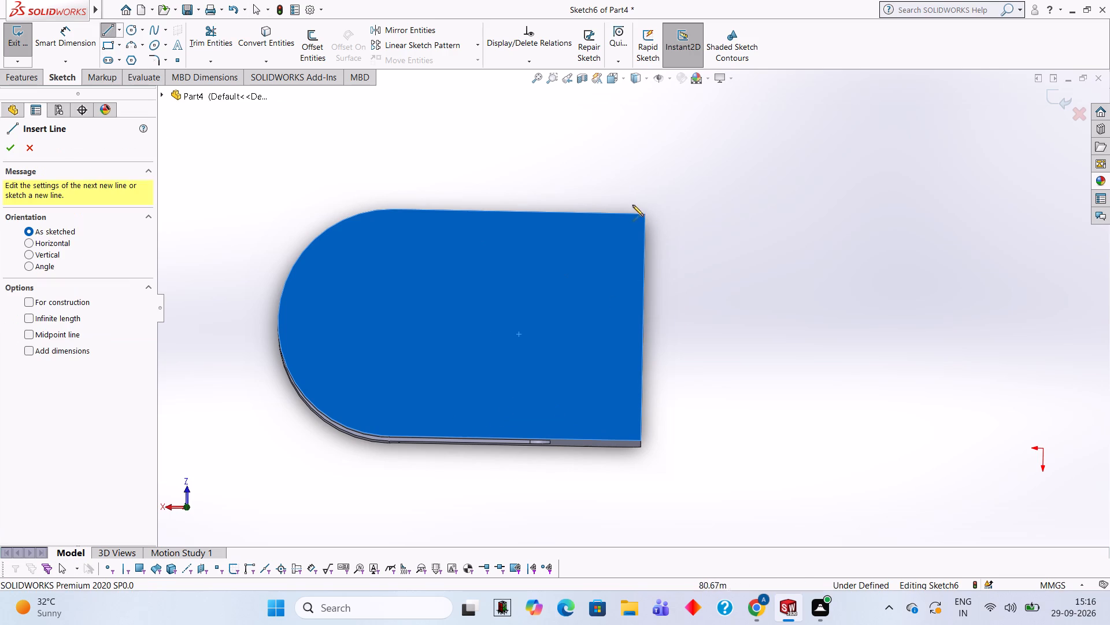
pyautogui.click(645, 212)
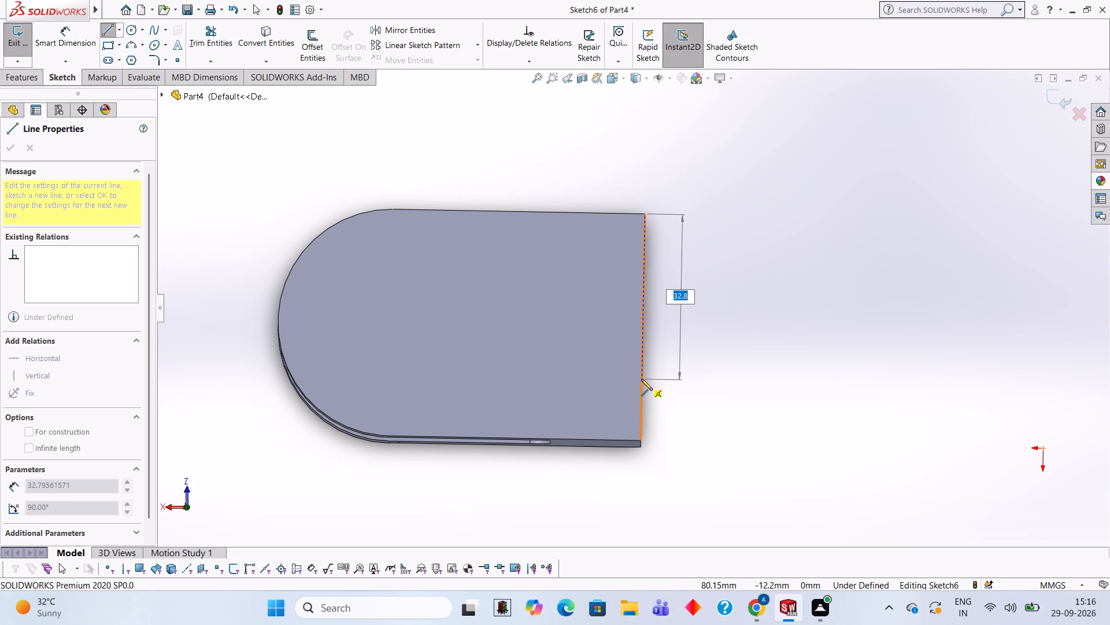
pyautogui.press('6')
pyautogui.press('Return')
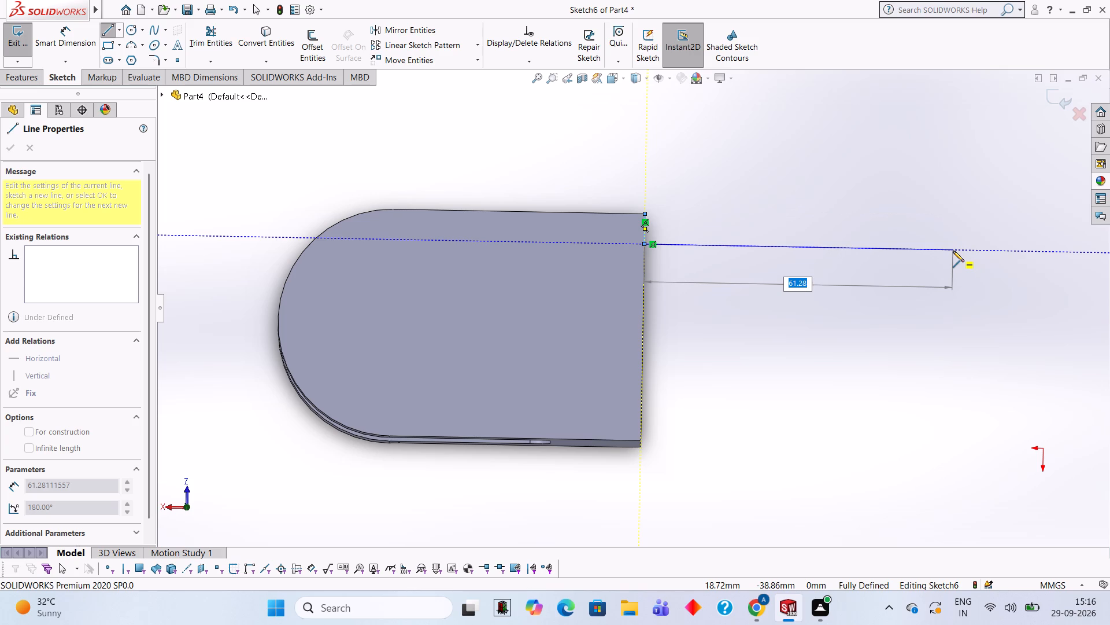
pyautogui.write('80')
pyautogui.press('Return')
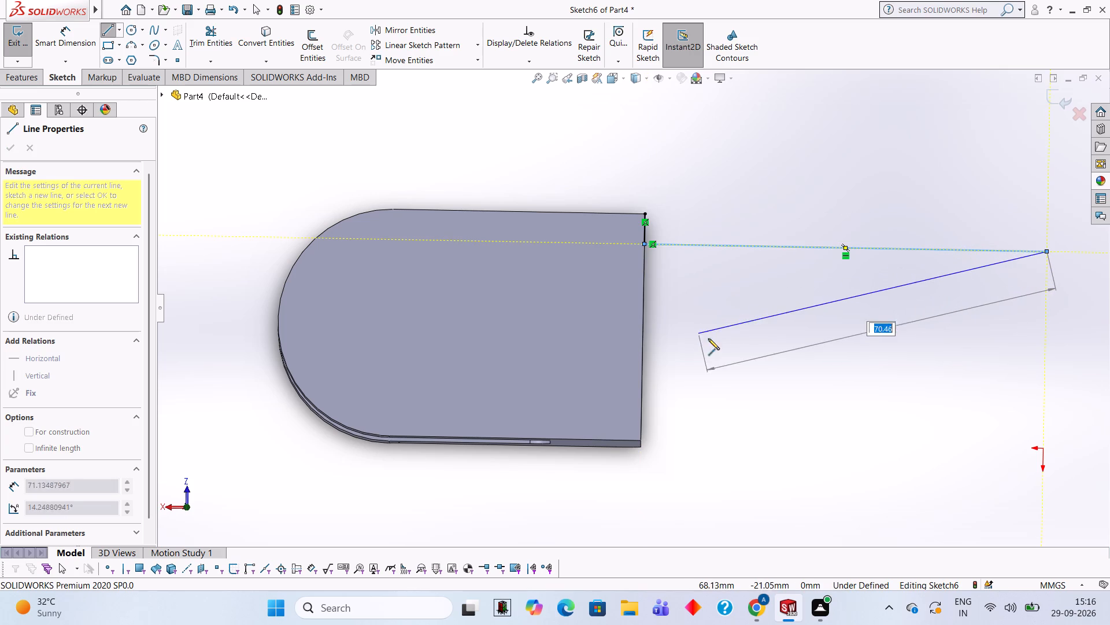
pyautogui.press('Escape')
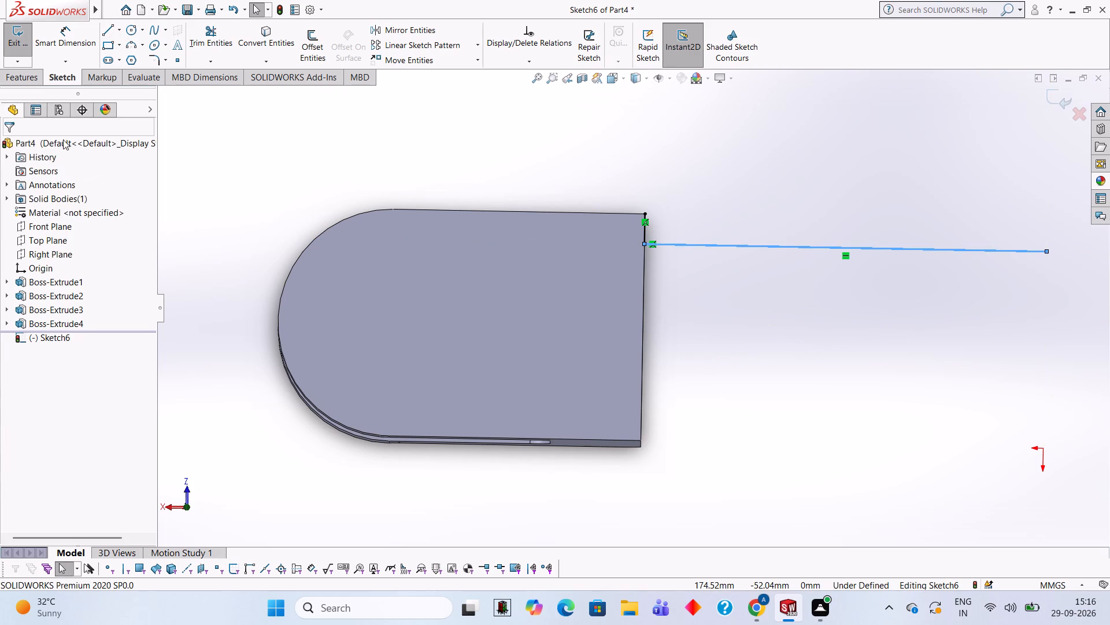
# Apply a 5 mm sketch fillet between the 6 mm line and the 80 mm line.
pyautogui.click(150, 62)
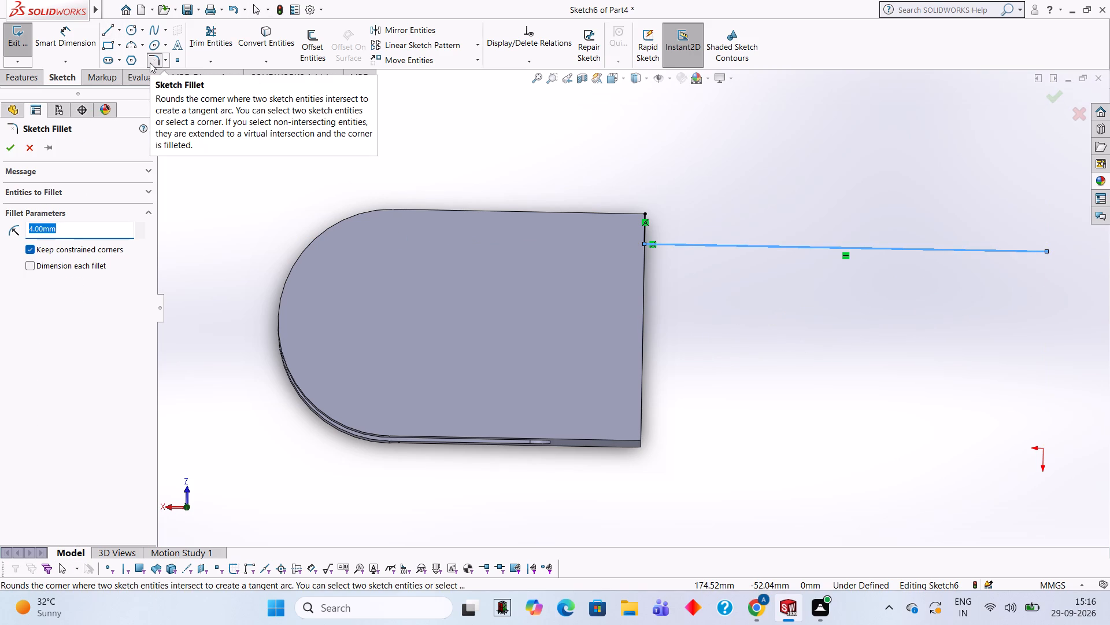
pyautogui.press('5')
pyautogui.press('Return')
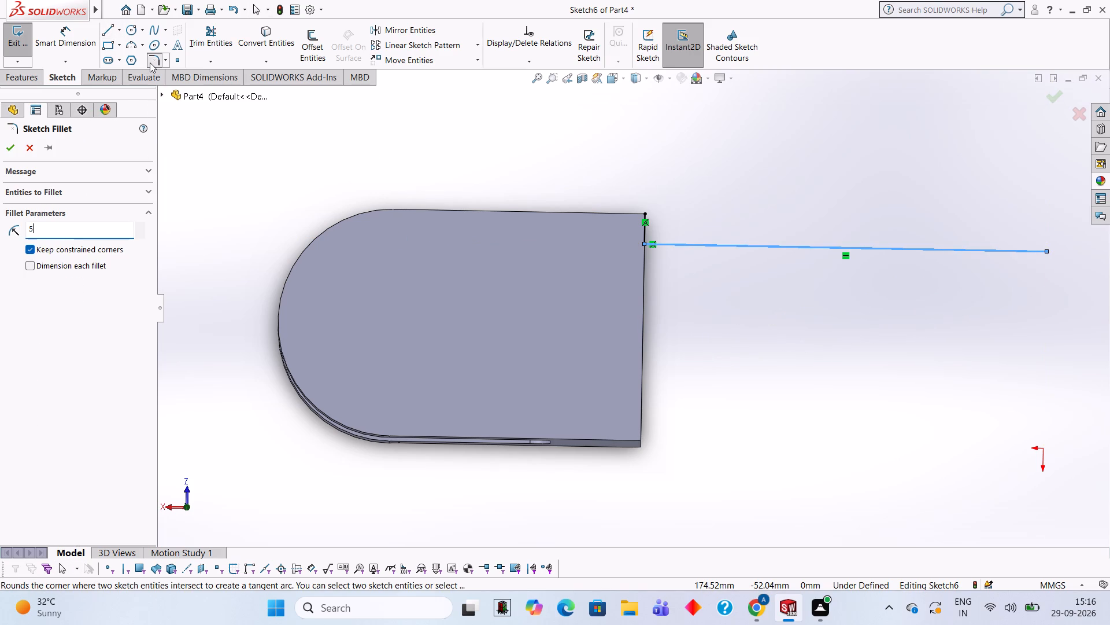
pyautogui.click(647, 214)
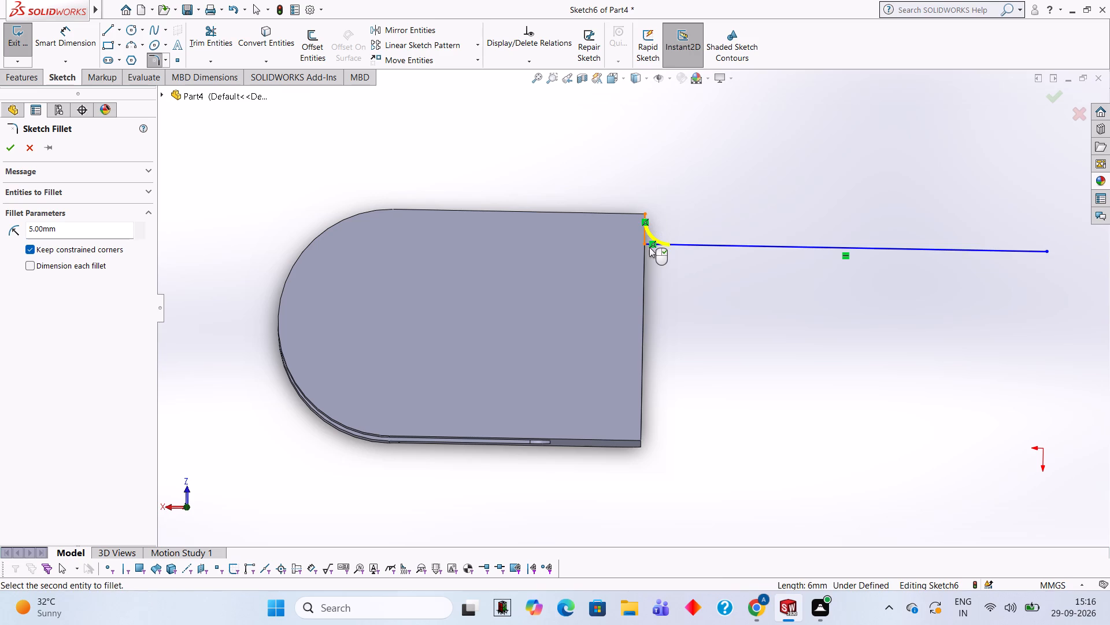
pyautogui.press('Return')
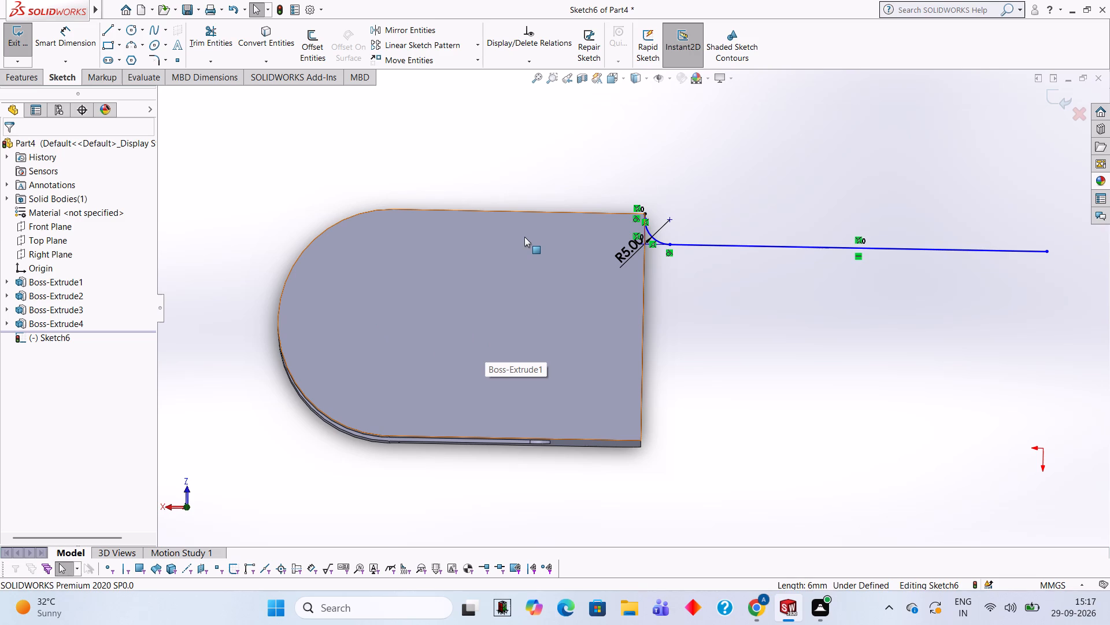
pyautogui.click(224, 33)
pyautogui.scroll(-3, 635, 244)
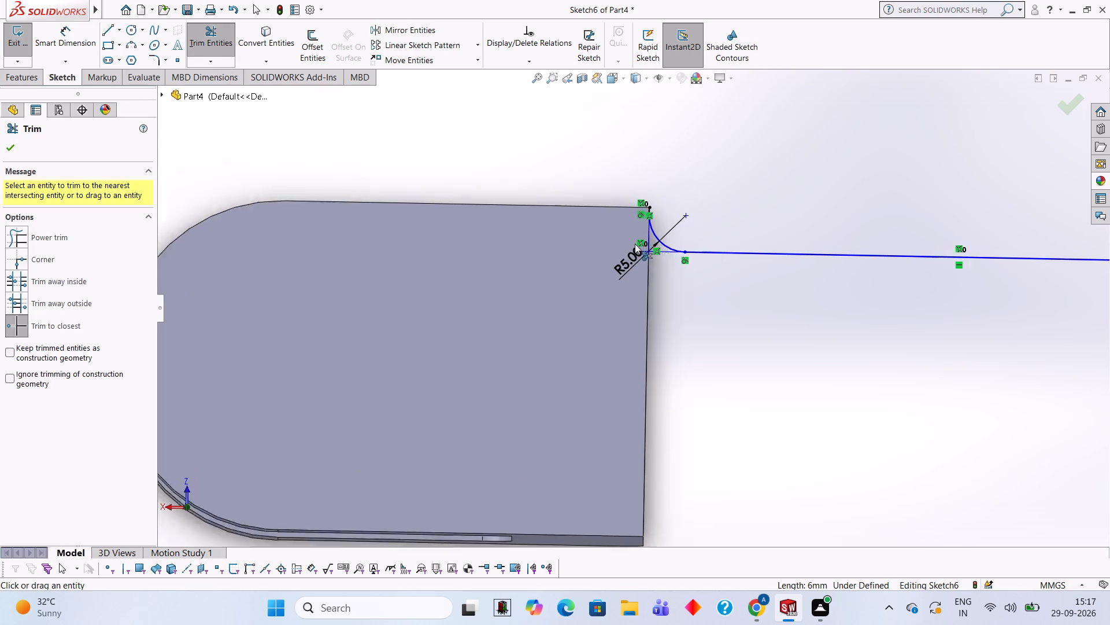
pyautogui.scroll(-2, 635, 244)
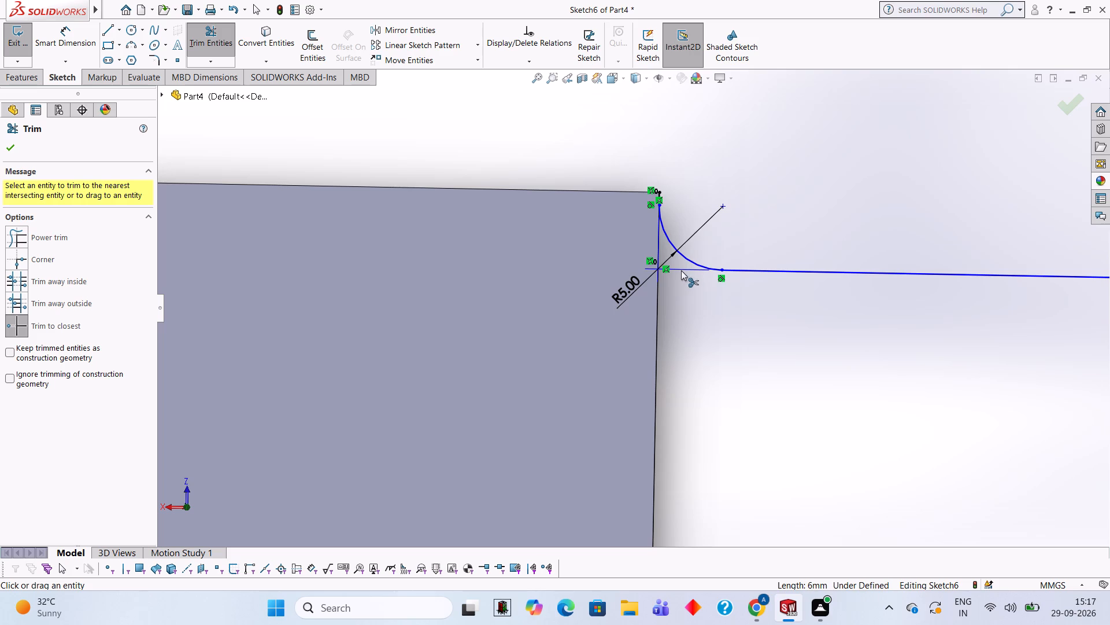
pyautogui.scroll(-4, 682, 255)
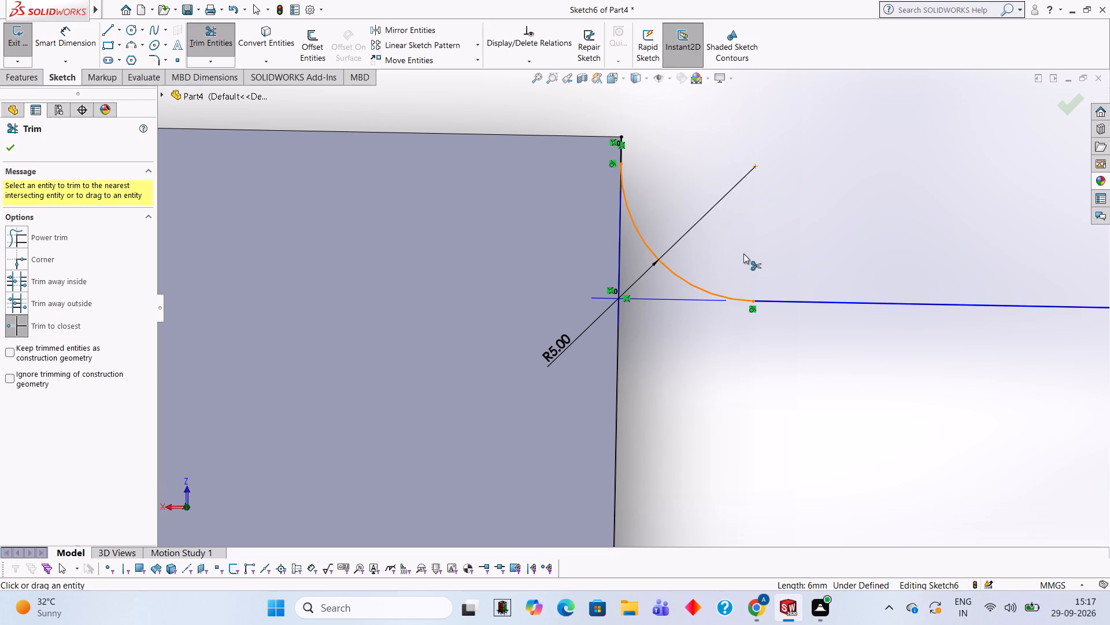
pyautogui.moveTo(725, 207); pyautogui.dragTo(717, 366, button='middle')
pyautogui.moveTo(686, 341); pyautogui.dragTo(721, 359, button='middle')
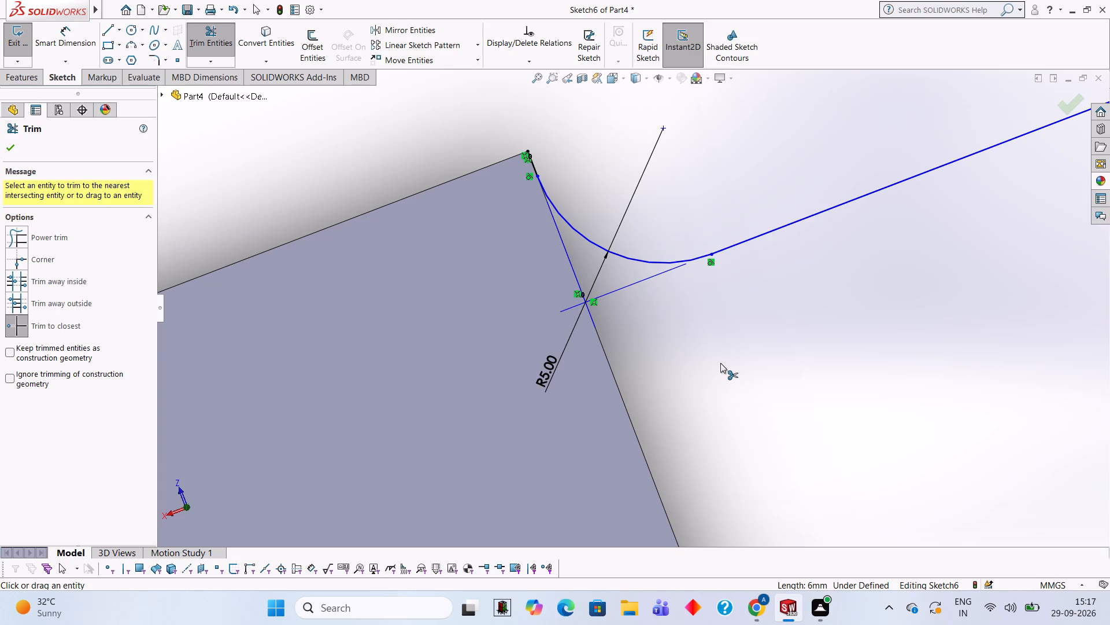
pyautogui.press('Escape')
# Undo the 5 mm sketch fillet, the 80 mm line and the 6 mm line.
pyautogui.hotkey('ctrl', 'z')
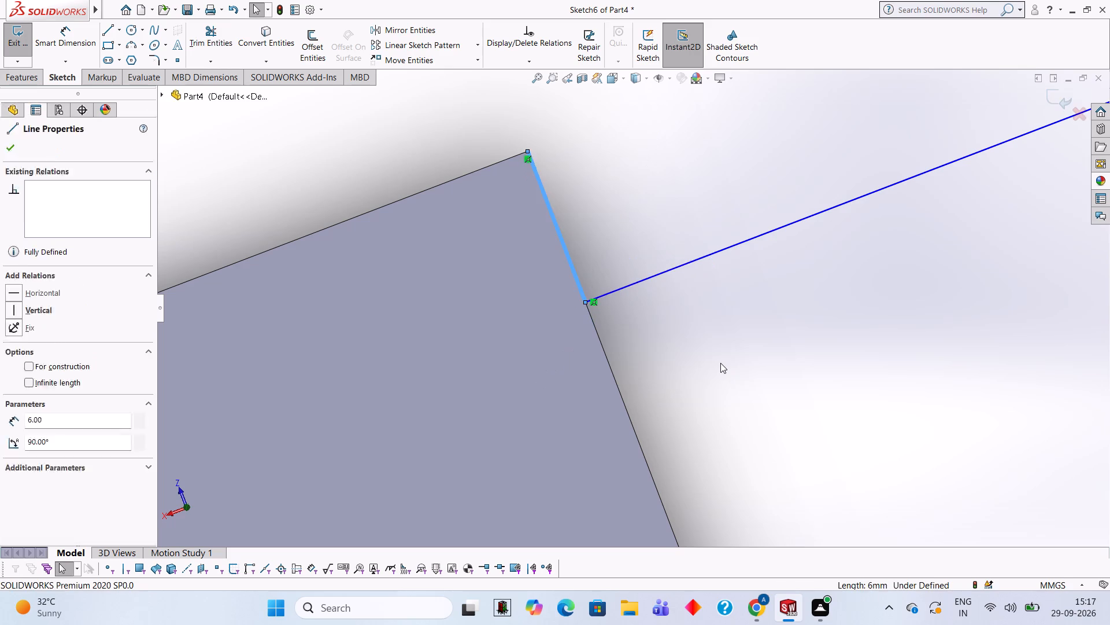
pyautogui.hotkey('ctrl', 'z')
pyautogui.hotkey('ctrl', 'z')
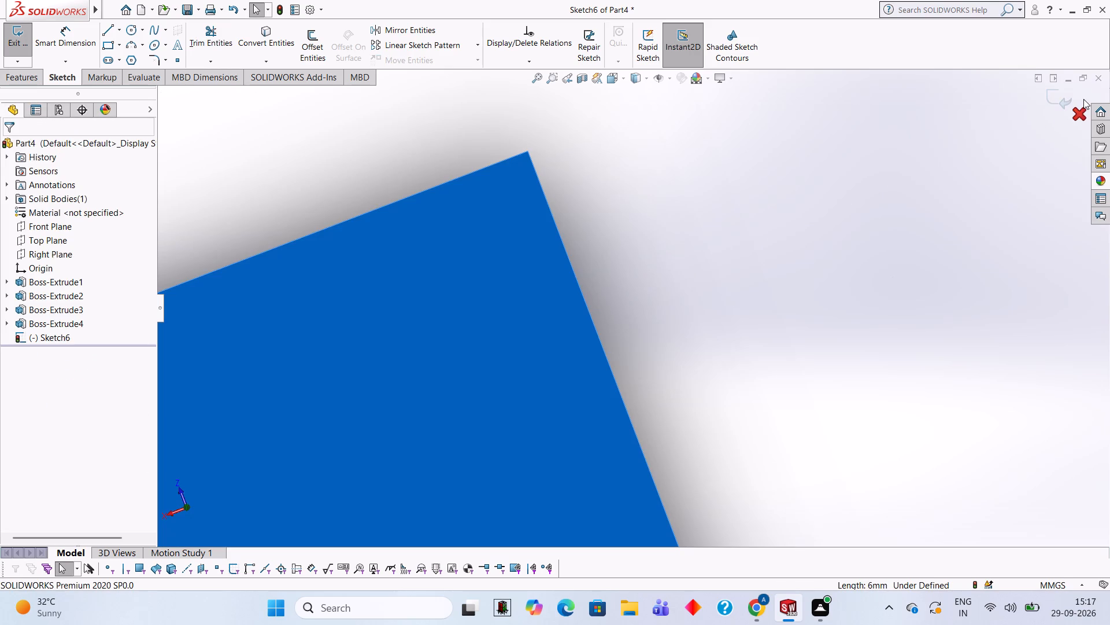
# Leave the empty top-face sketch and start a new sketch on the block's flat C-shaped side face, viewed face-on.
pyautogui.click(1064, 99)
pyautogui.moveTo(761, 272); pyautogui.dragTo(778, 427, button='middle')
pyautogui.moveTo(709, 264); pyautogui.dragTo(749, 245, button='middle')
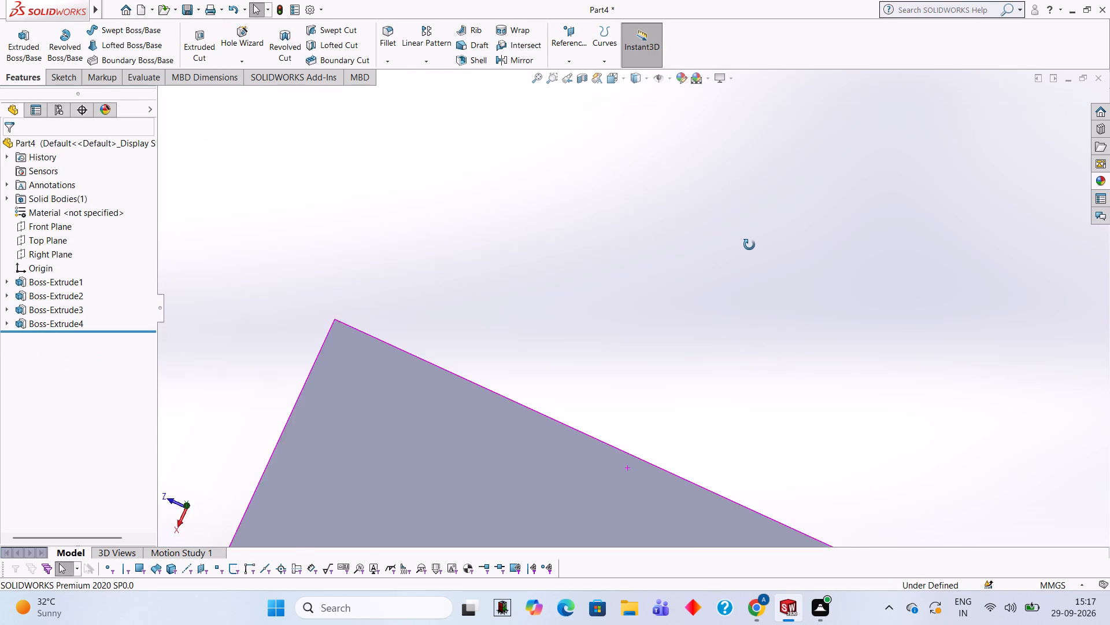
pyautogui.moveTo(749, 245); pyautogui.dragTo(786, 213, button='middle')
pyautogui.scroll(9, 783, 212)
pyautogui.scroll(1, 687, 302)
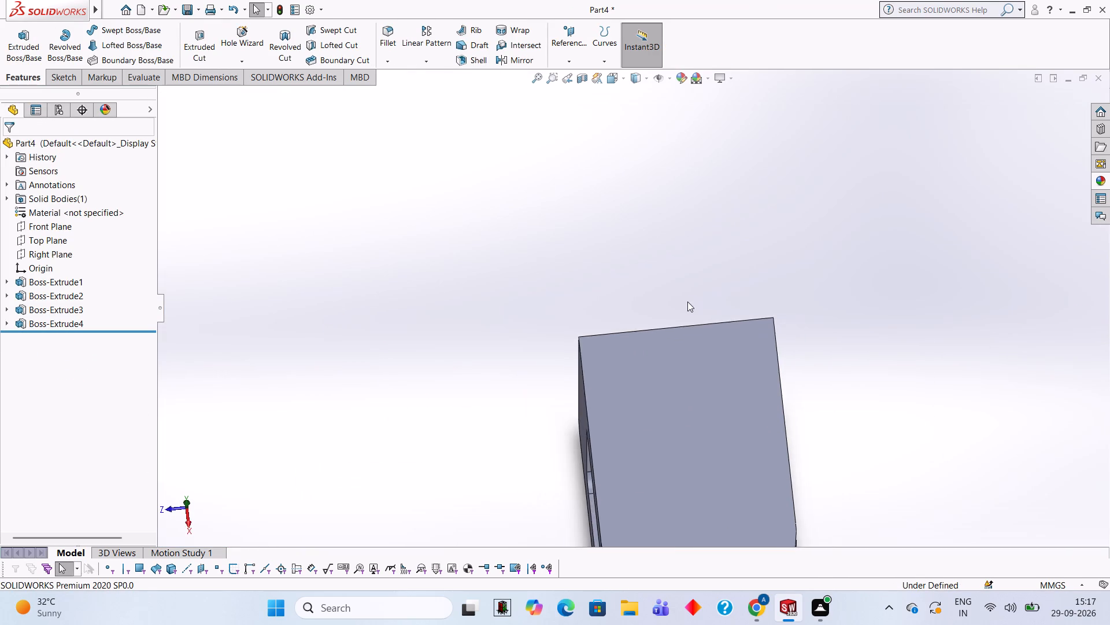
pyautogui.moveTo(689, 302); pyautogui.dragTo(741, 252, button='middle')
pyautogui.middleClick(672, 304)
pyautogui.scroll(5, 672, 304)
pyautogui.moveTo(773, 233); pyautogui.dragTo(753, 214, button='middle')
pyautogui.moveTo(838, 220); pyautogui.dragTo(656, 509, button='middle')
pyautogui.moveTo(703, 197); pyautogui.dragTo(695, 299, button='middle')
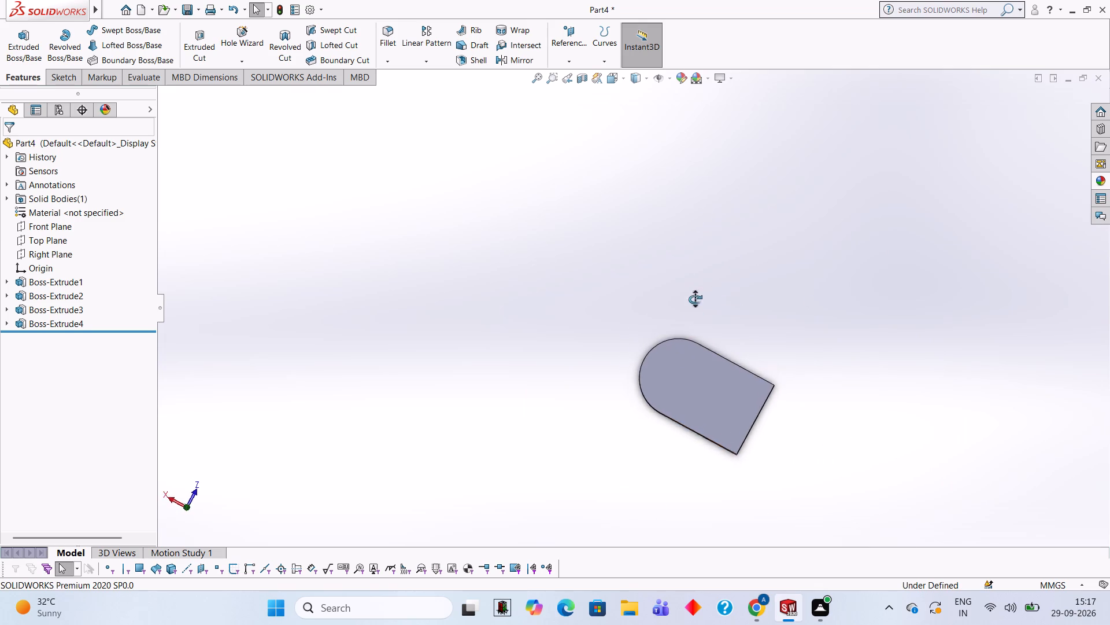
pyautogui.moveTo(695, 299); pyautogui.dragTo(731, 225, button='middle')
pyautogui.moveTo(718, 370); pyautogui.dragTo(711, 215, button='middle')
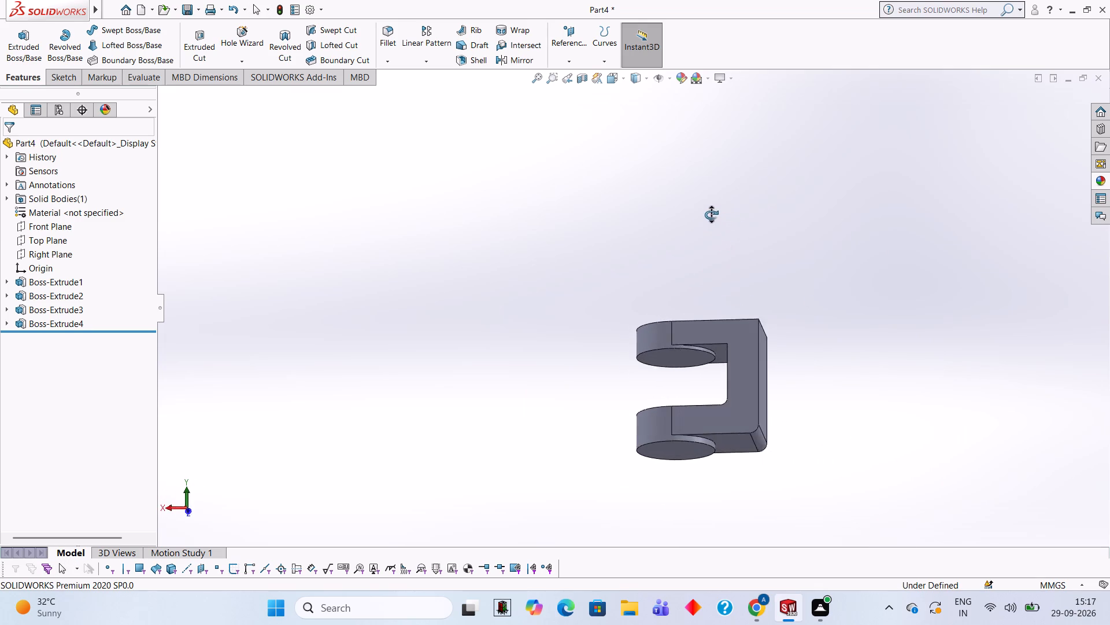
pyautogui.moveTo(711, 215); pyautogui.dragTo(931, 248, button='middle')
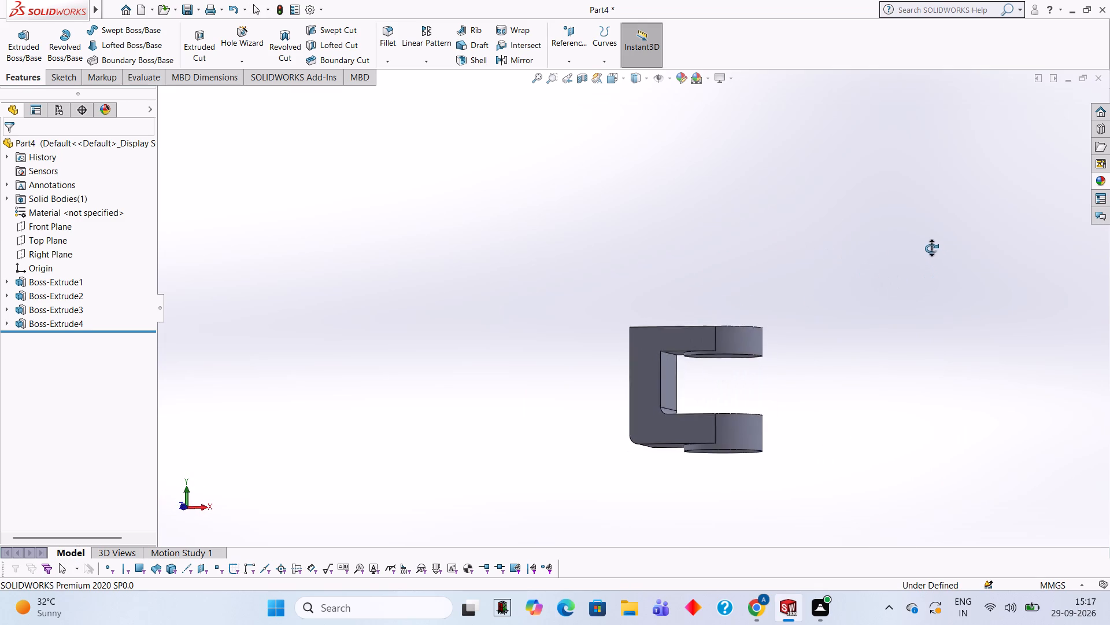
pyautogui.moveTo(931, 248); pyautogui.dragTo(948, 248, button='middle')
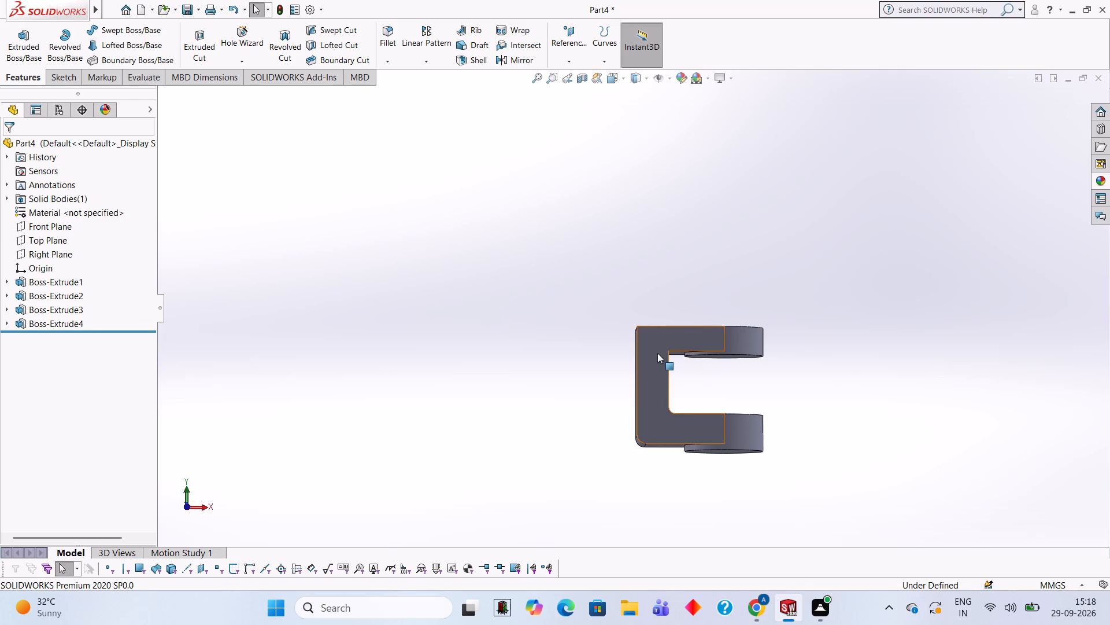
pyautogui.click(657, 353)
pyautogui.click(713, 321)
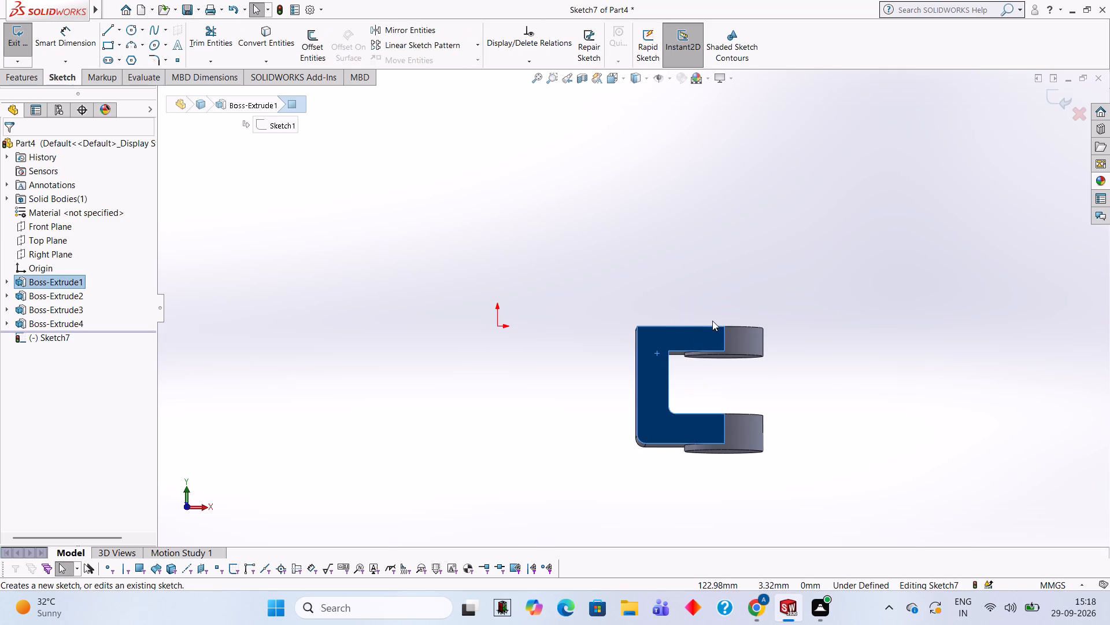
pyautogui.hotkey('ctrl', '8')
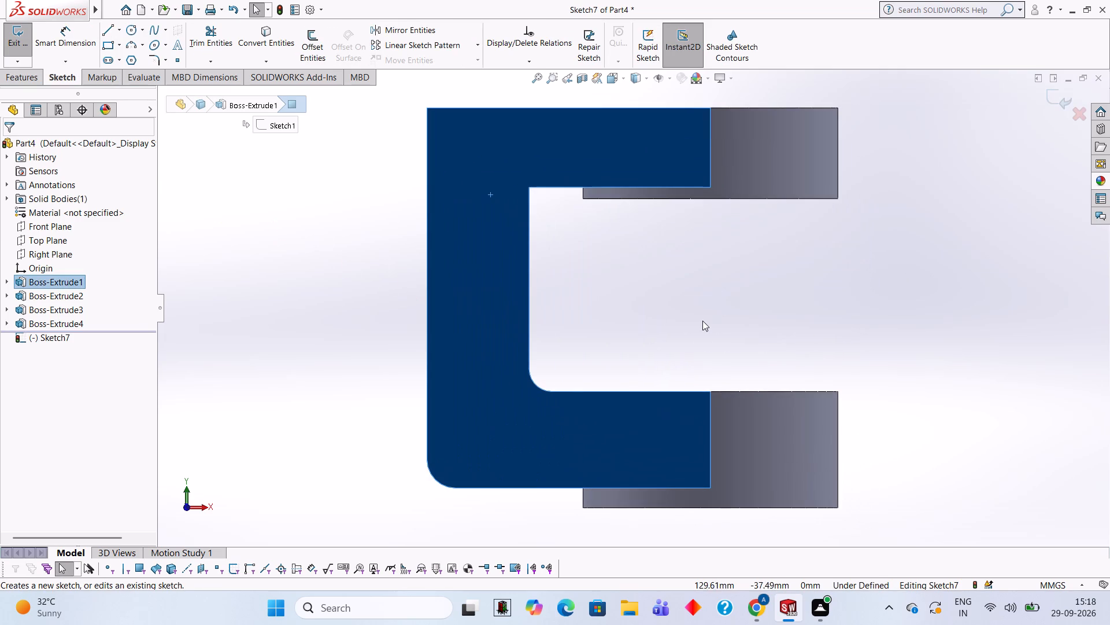
# Draw connected lines from the C profile's upper back corner: 6 mm down the edge, 80 mm outward, 12 mm down, 80 mm back to the edge.
pyautogui.scroll(2, 543, 278)
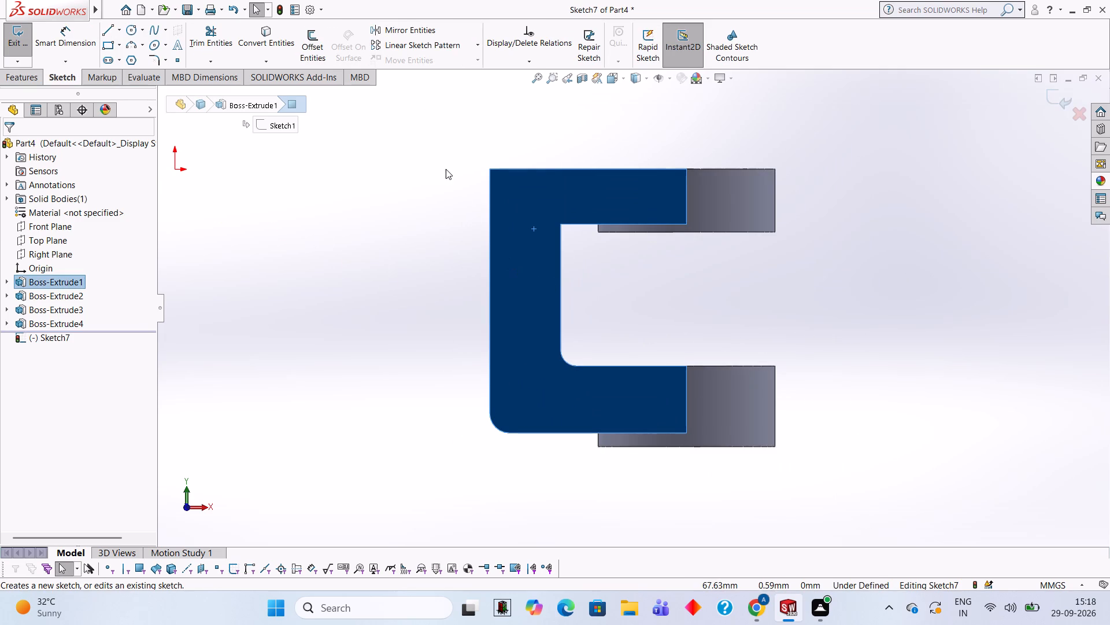
pyautogui.scroll(2, 453, 151)
pyautogui.scroll(-2, 453, 151)
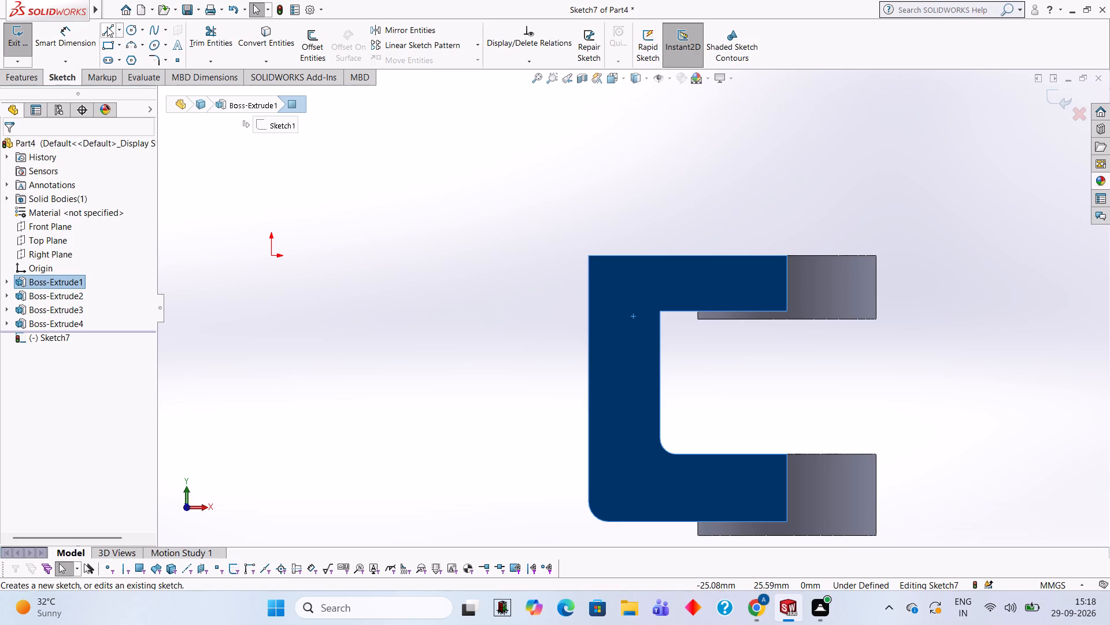
pyautogui.click(107, 26)
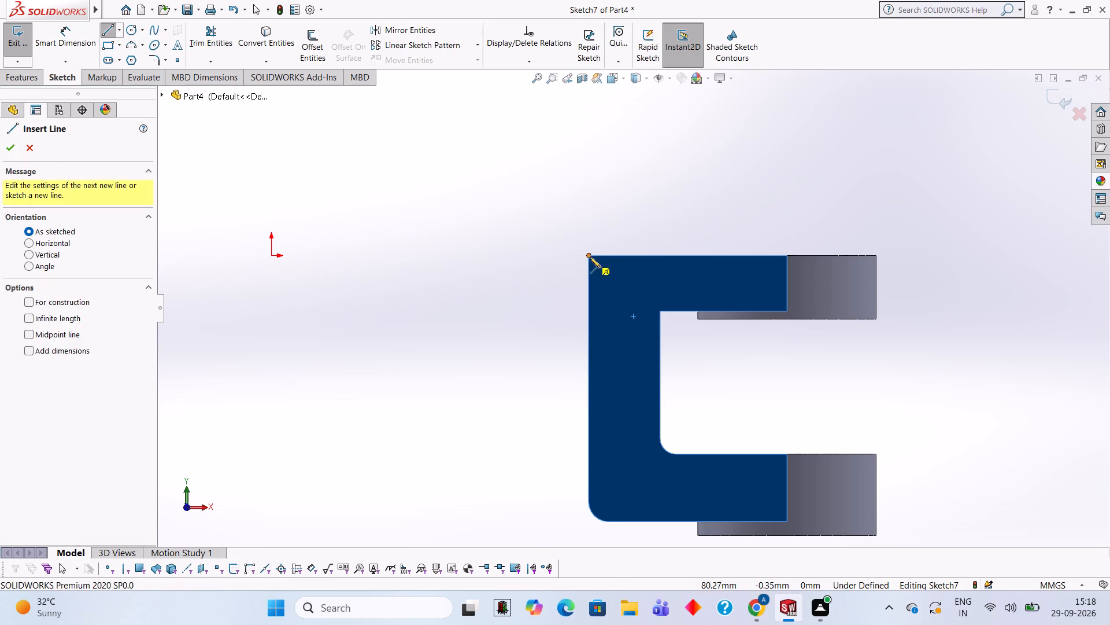
pyautogui.click(590, 257)
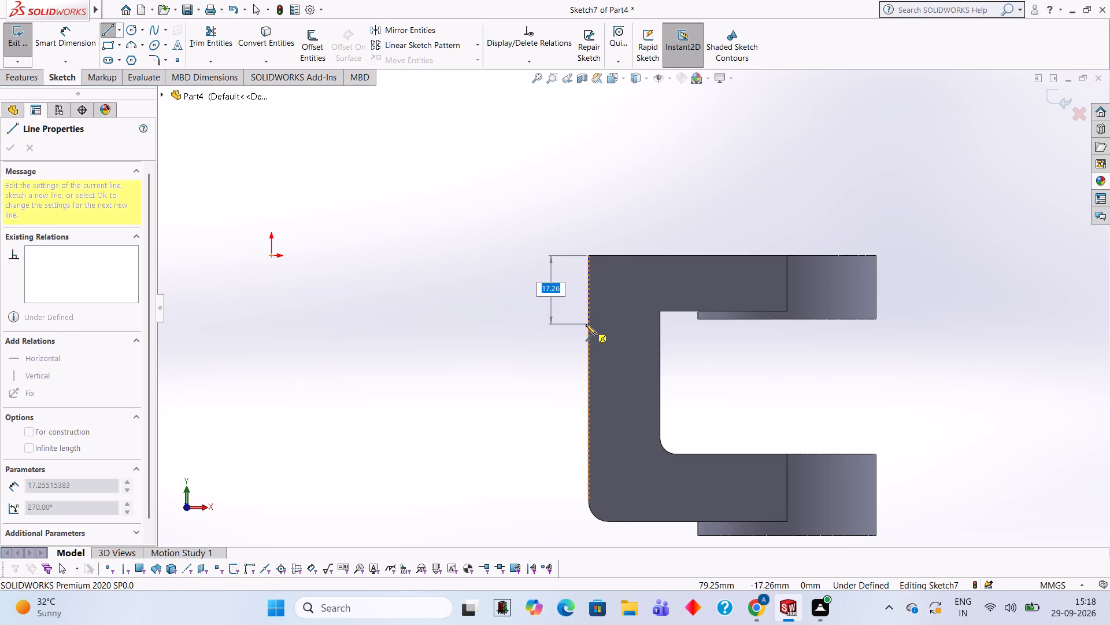
pyautogui.press('6')
pyautogui.press('Return')
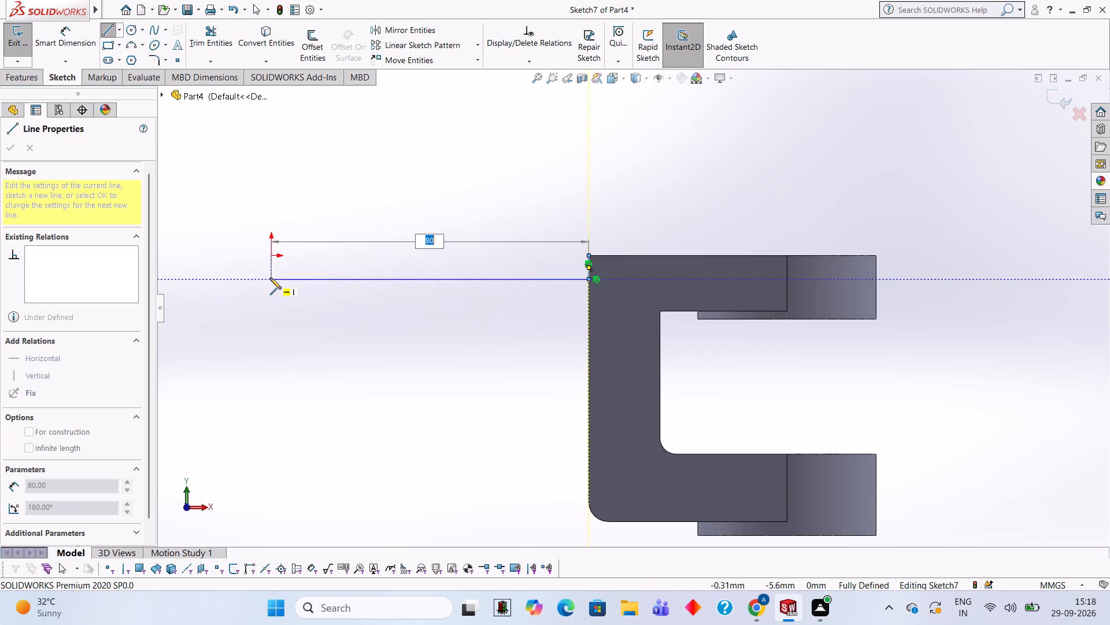
pyautogui.press('Return')
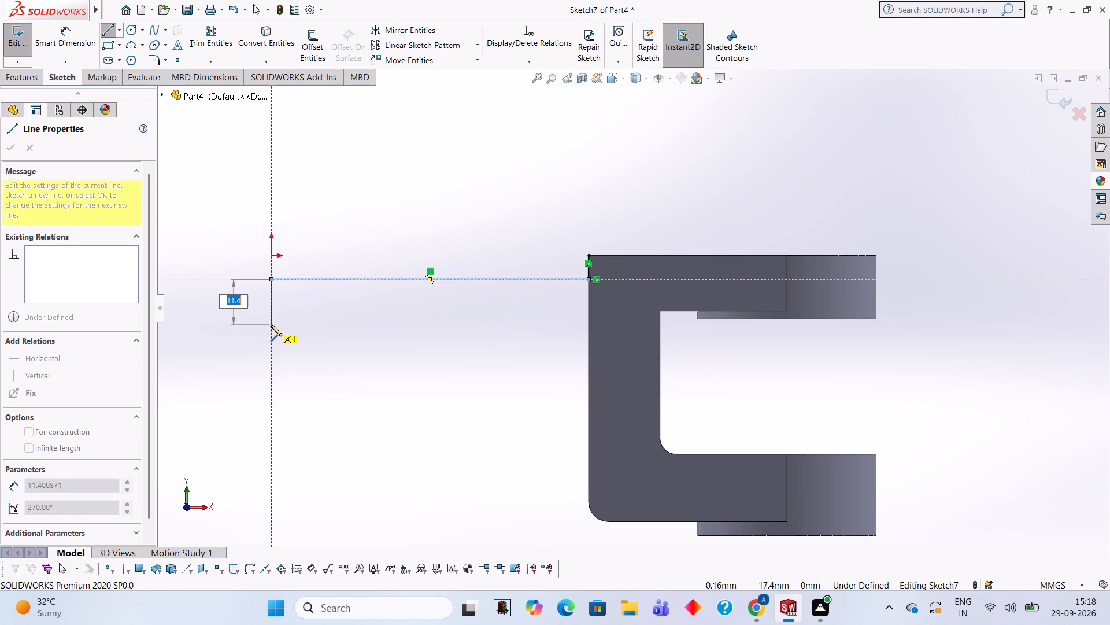
pyautogui.press('1')
pyautogui.press('2')
pyautogui.press('Return')
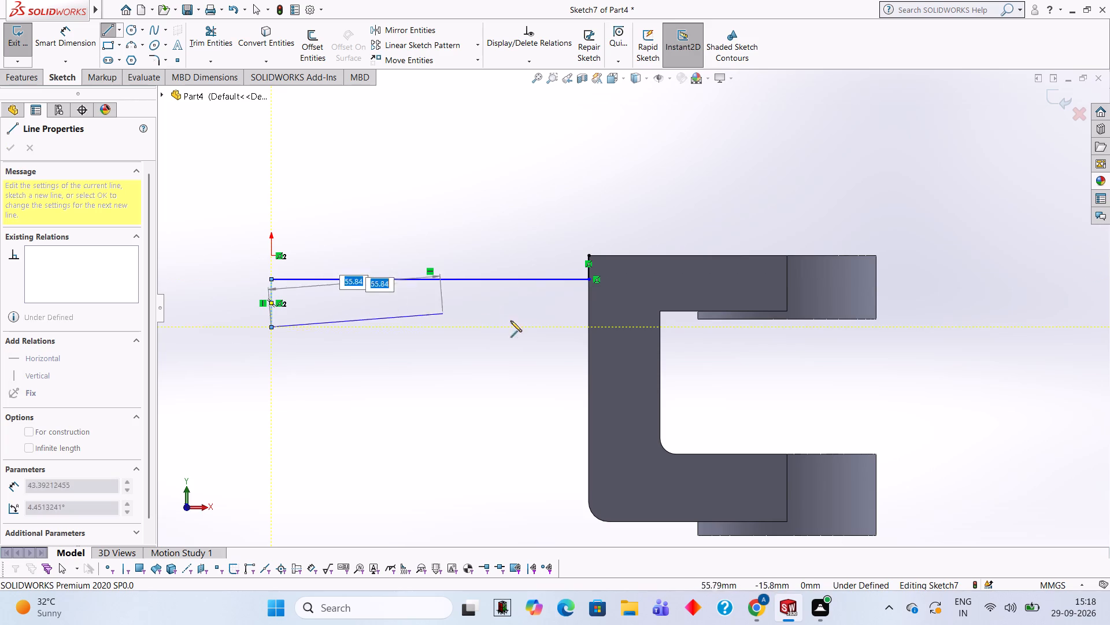
pyautogui.click(588, 325)
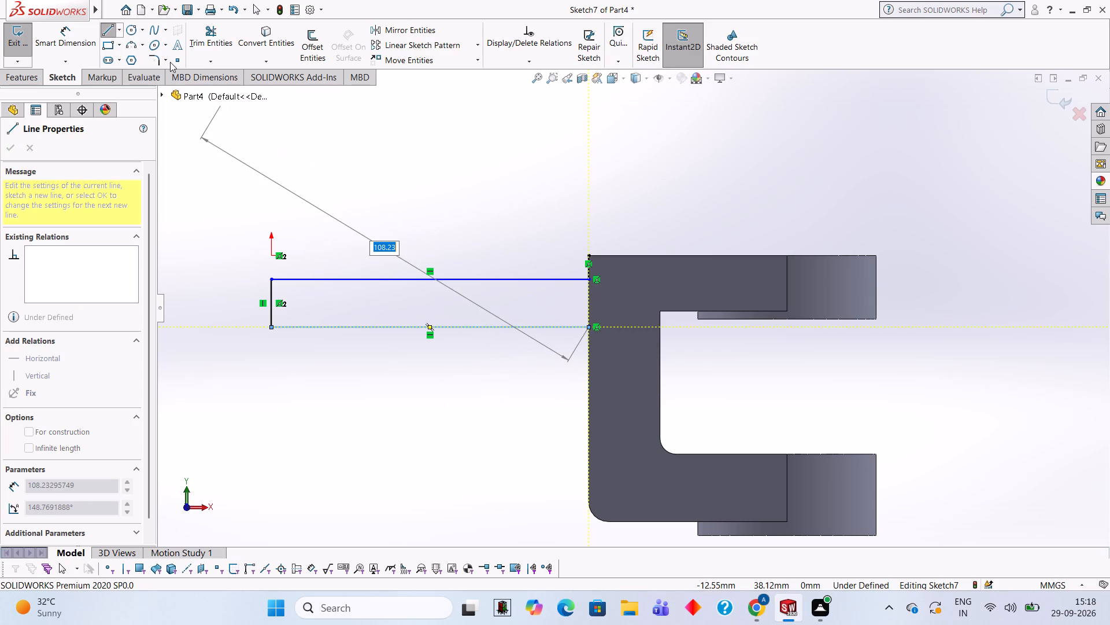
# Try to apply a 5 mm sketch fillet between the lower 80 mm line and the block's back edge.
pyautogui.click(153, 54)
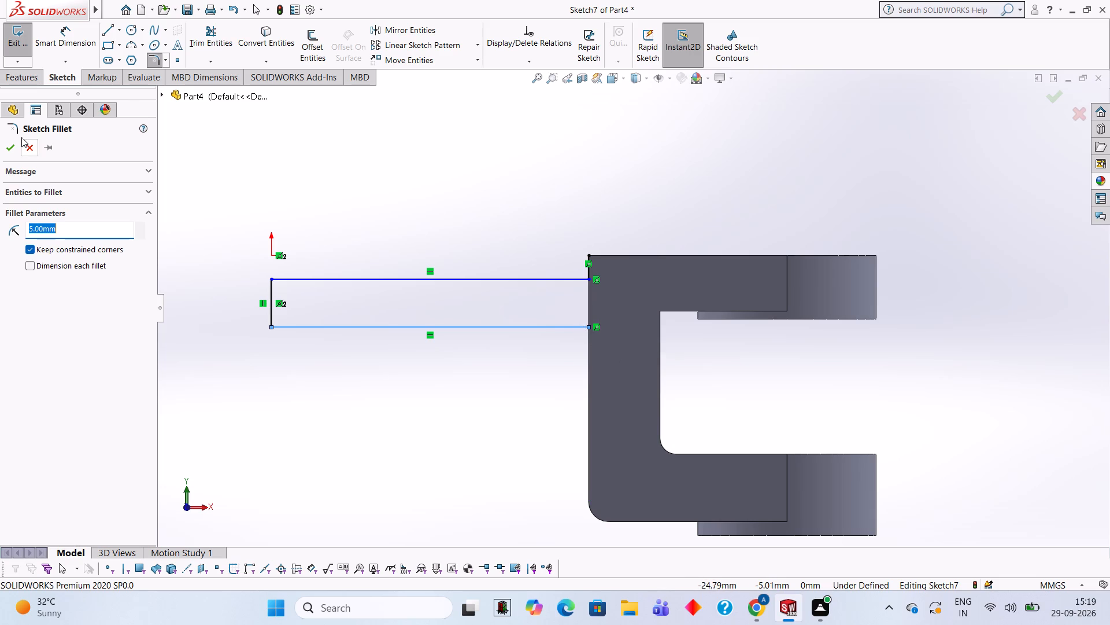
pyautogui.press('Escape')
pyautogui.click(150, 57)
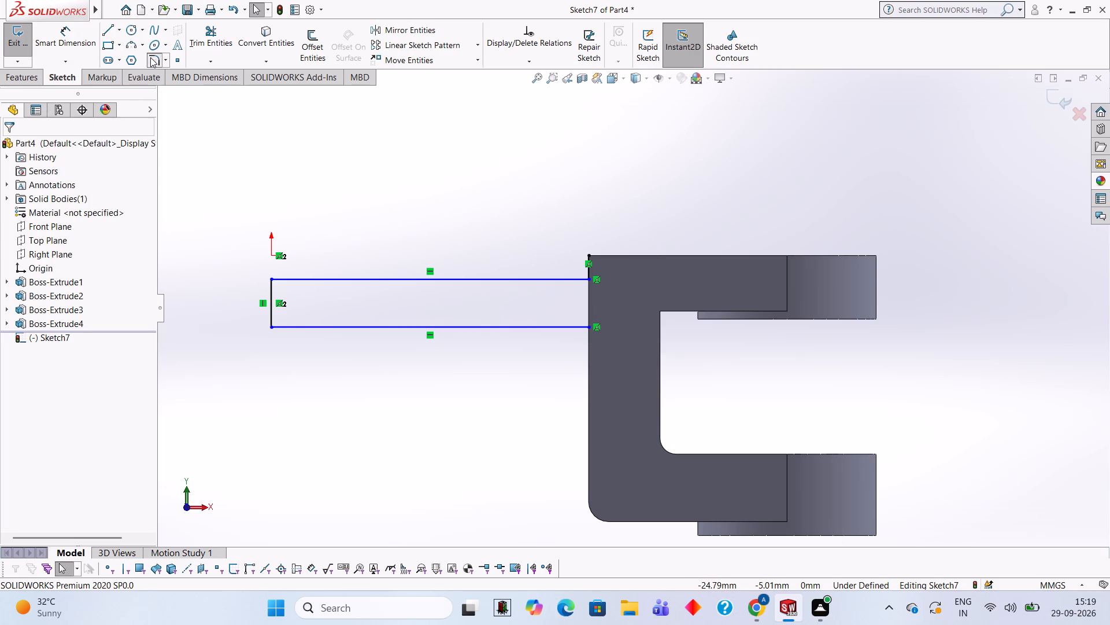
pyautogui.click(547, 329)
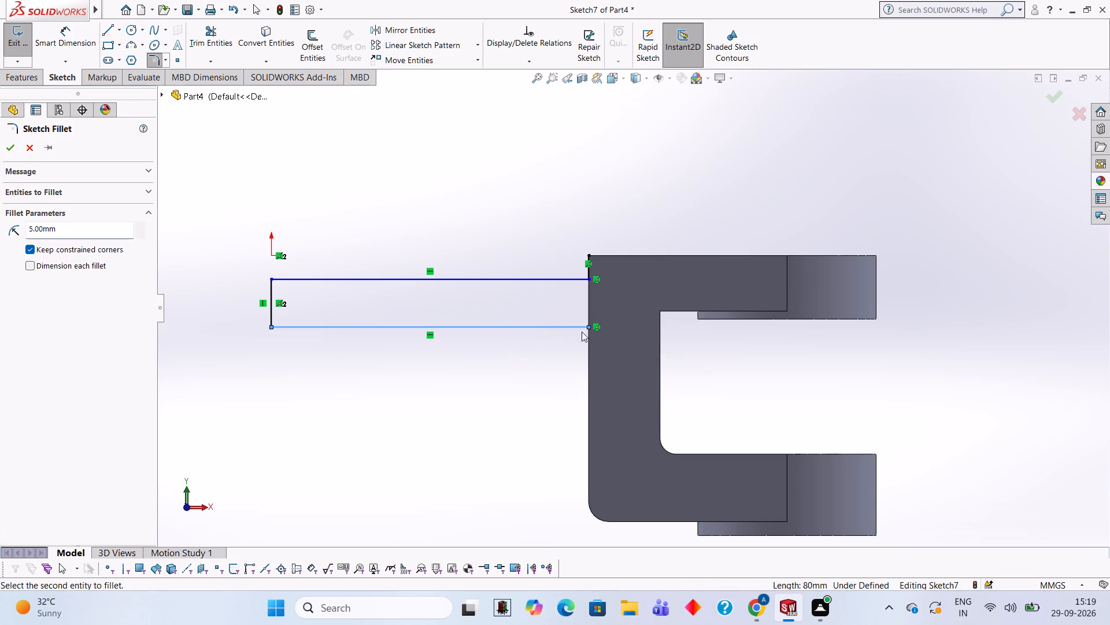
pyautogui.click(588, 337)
# Draw a 5 mm line down the block's back edge from the inner end of the lower 80 mm line.
pyautogui.click(109, 23)
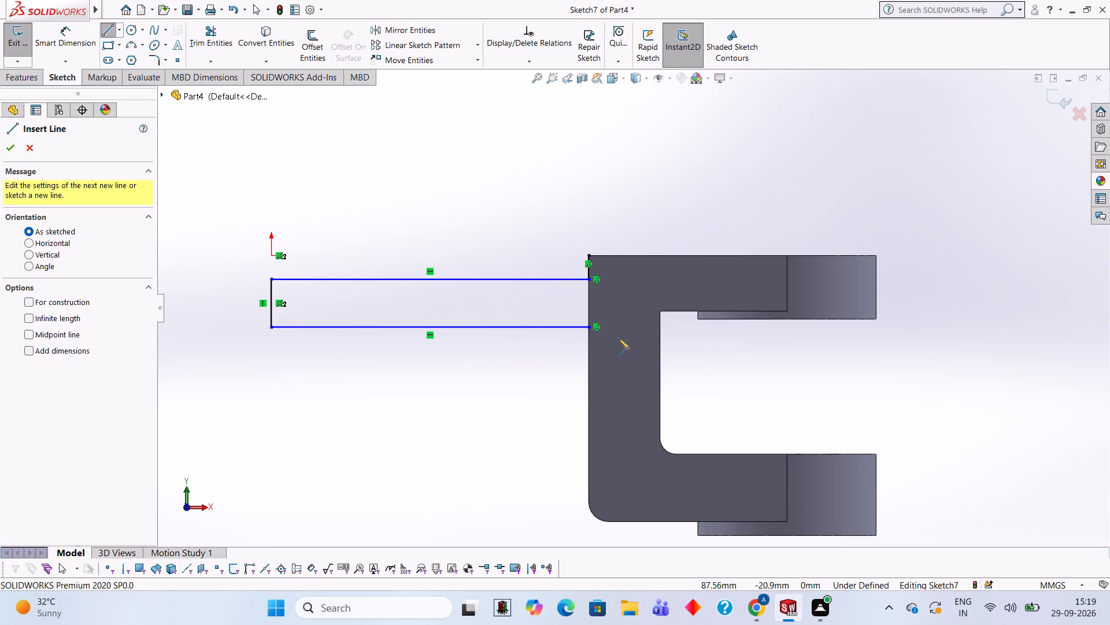
pyautogui.click(588, 325)
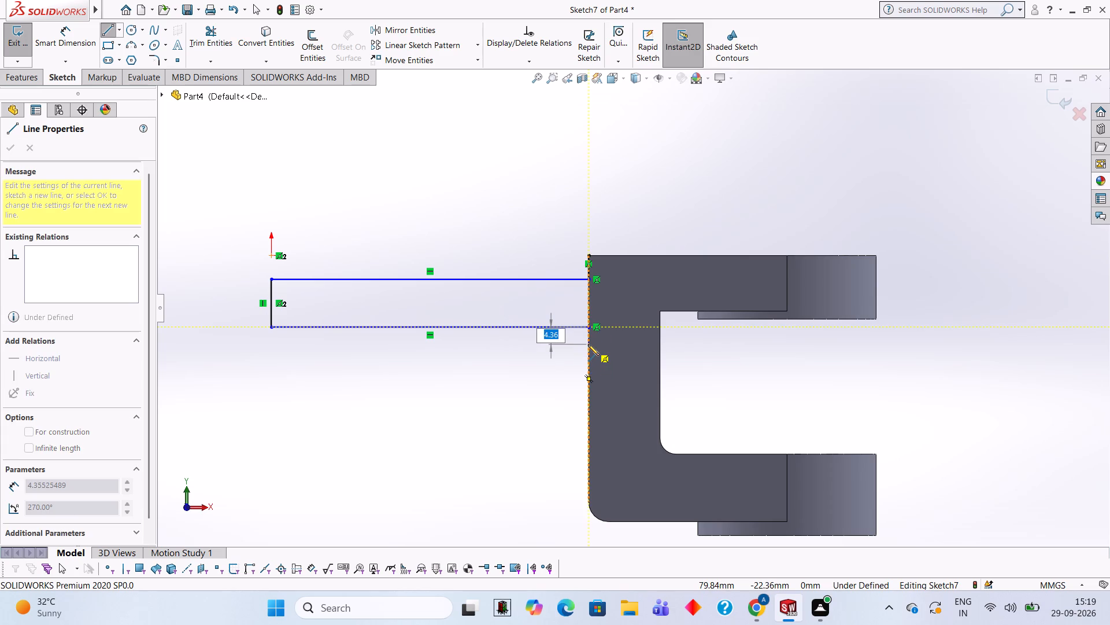
pyautogui.press('5')
pyautogui.press('Return')
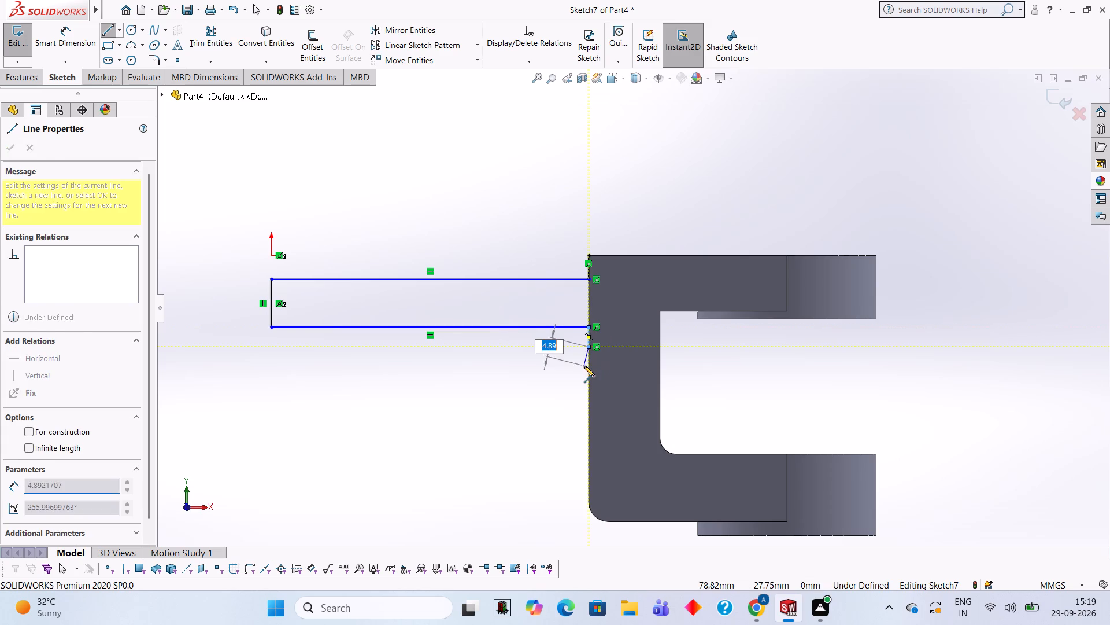
pyautogui.press('Escape')
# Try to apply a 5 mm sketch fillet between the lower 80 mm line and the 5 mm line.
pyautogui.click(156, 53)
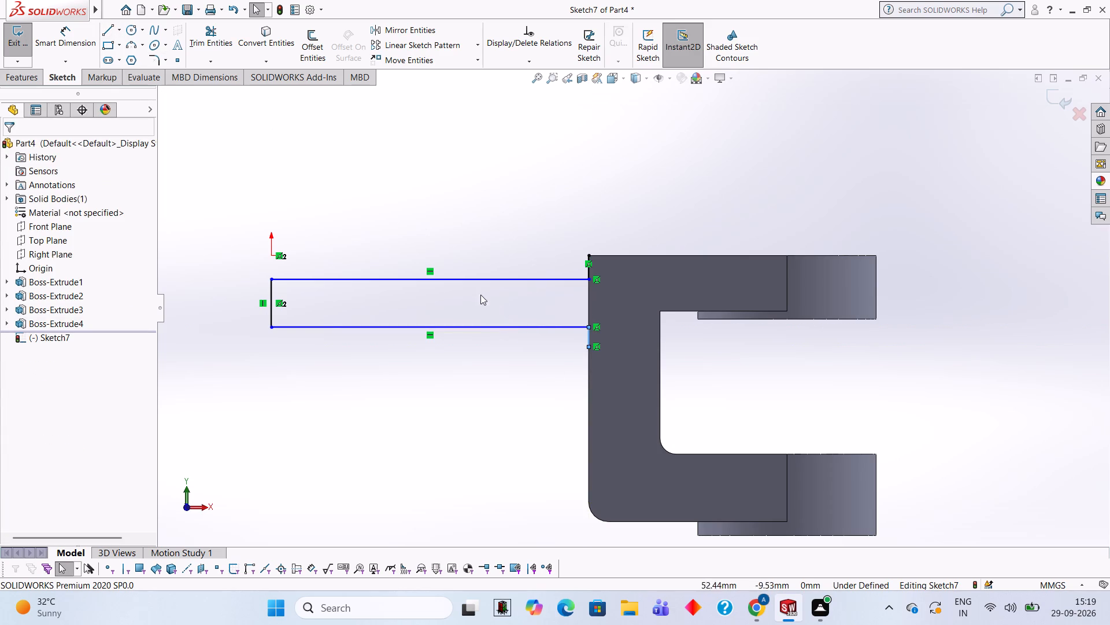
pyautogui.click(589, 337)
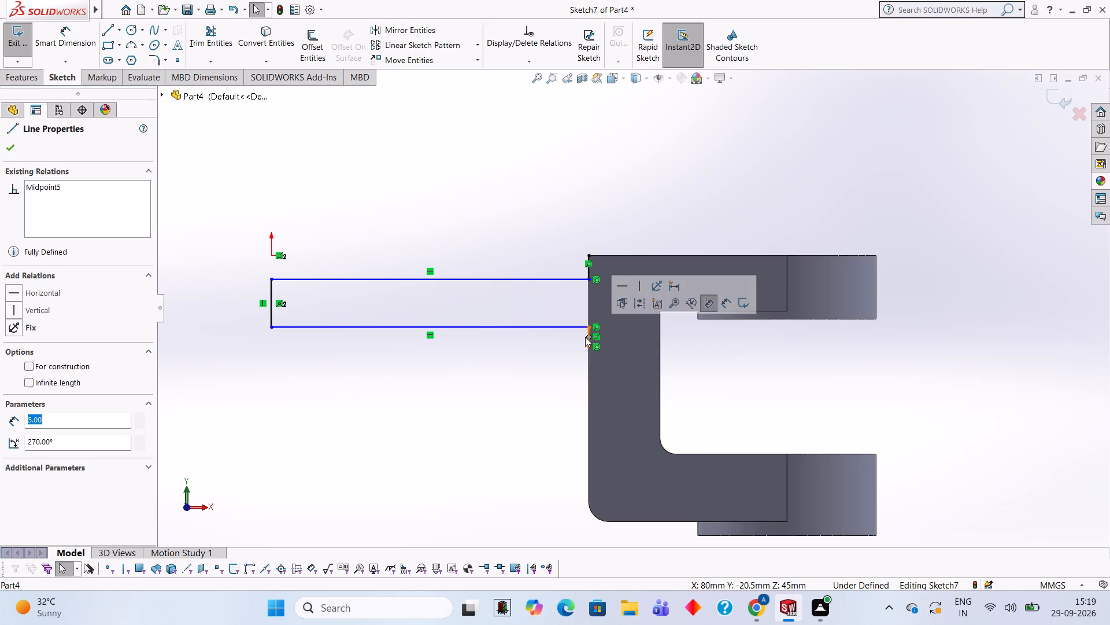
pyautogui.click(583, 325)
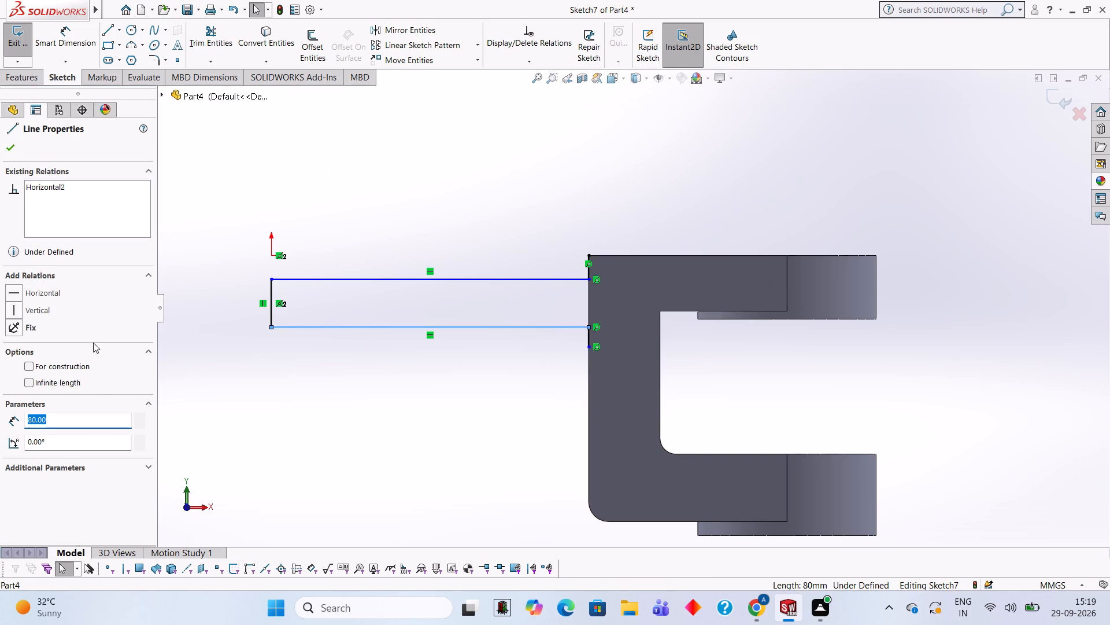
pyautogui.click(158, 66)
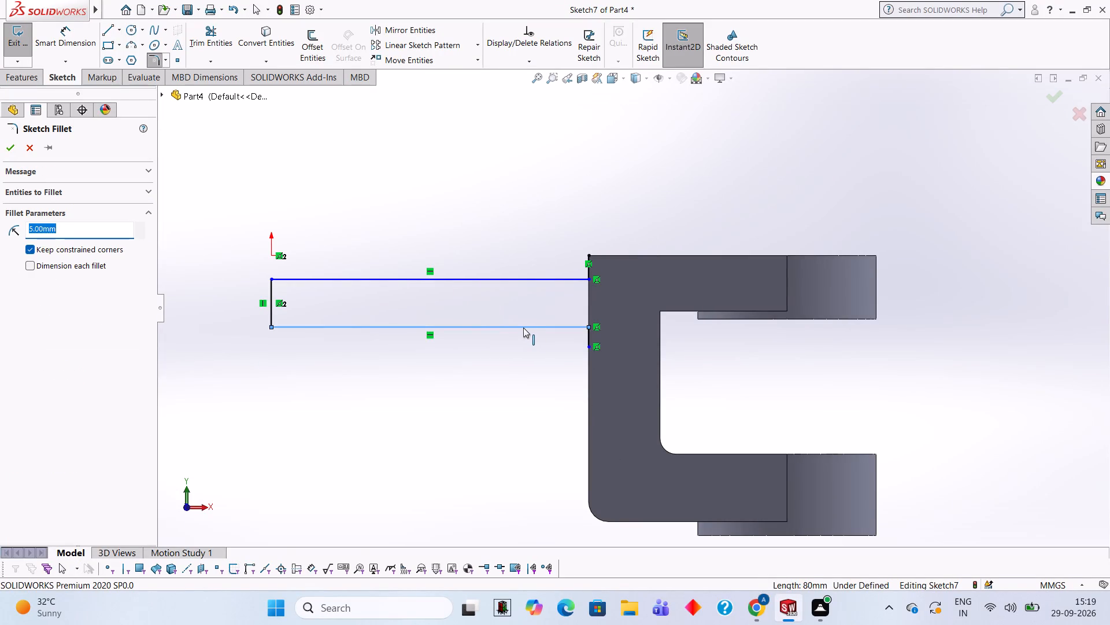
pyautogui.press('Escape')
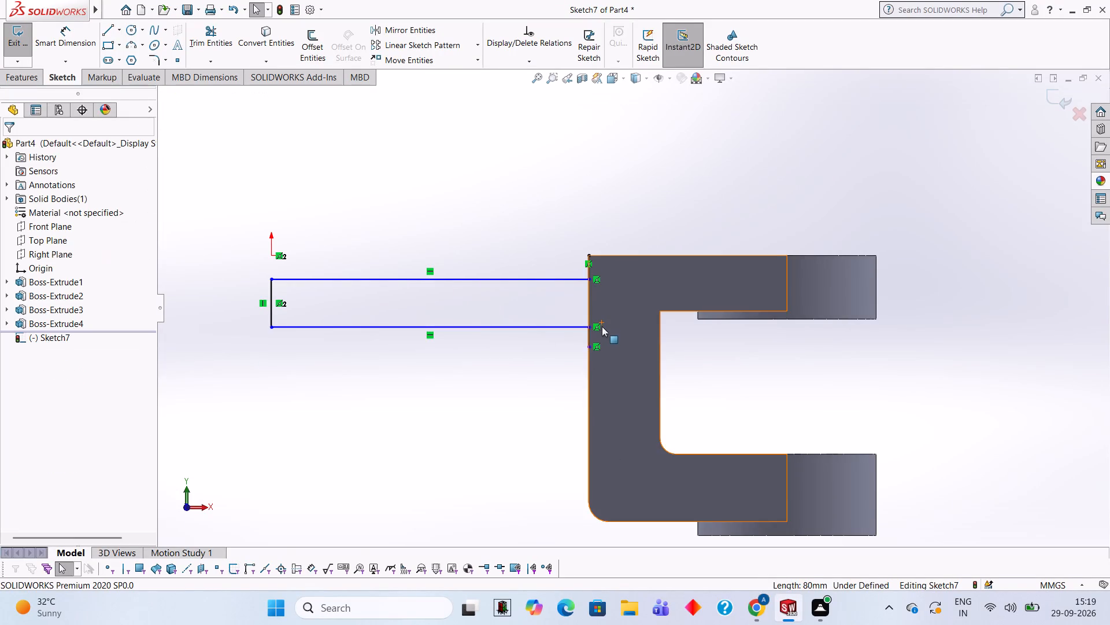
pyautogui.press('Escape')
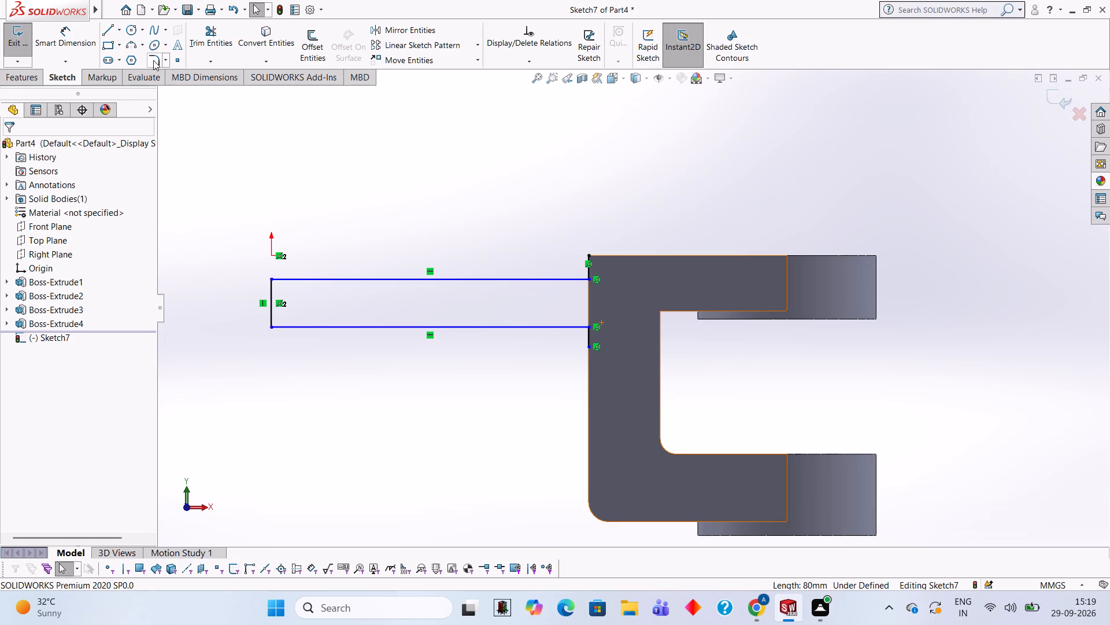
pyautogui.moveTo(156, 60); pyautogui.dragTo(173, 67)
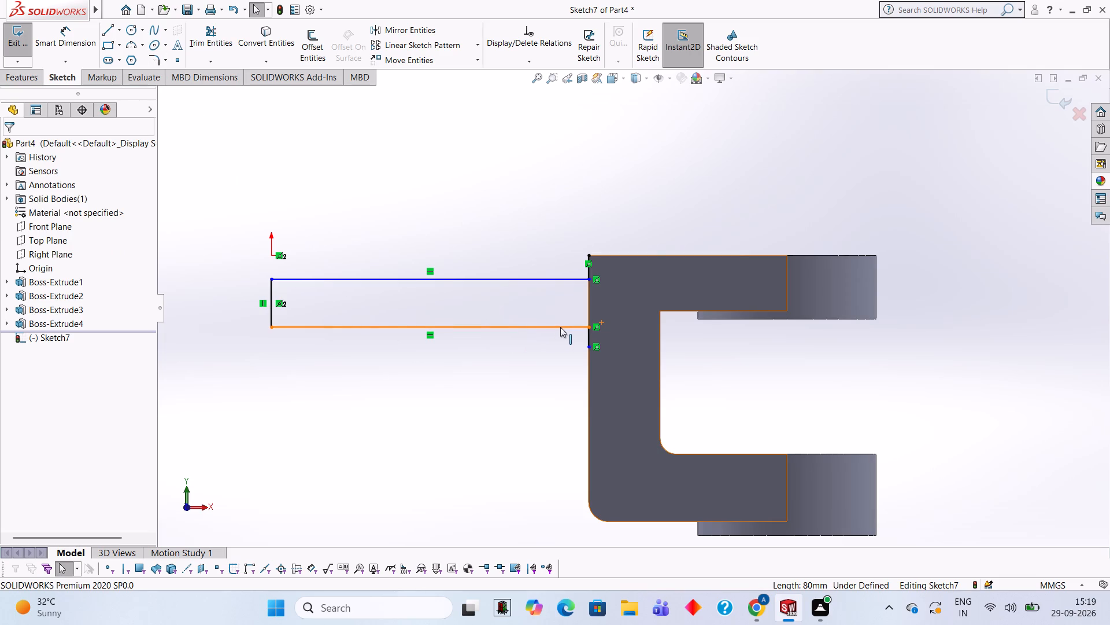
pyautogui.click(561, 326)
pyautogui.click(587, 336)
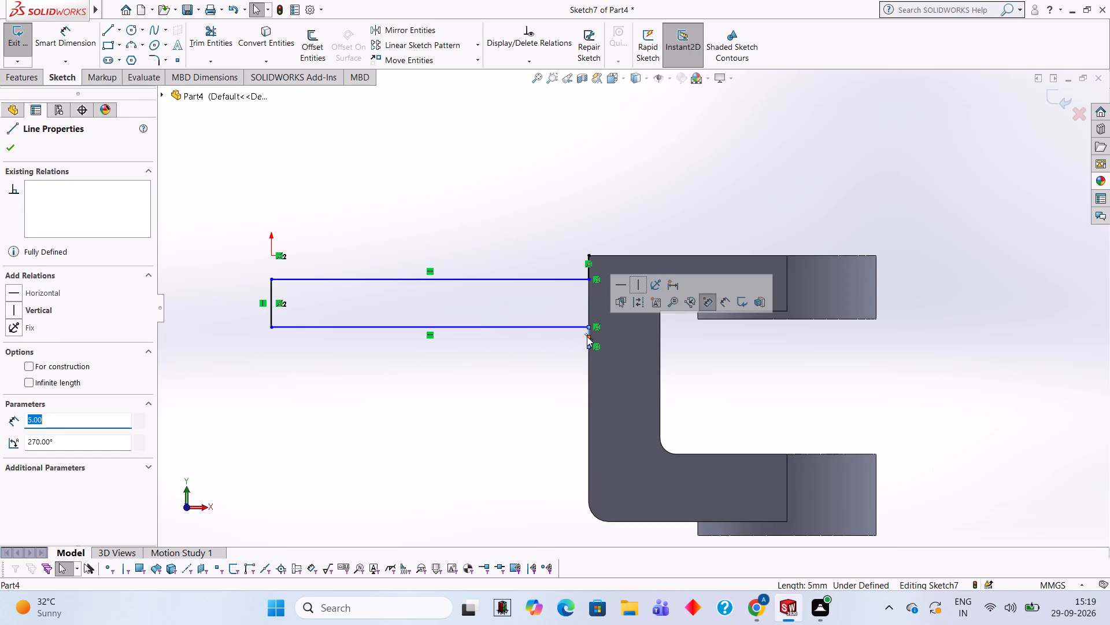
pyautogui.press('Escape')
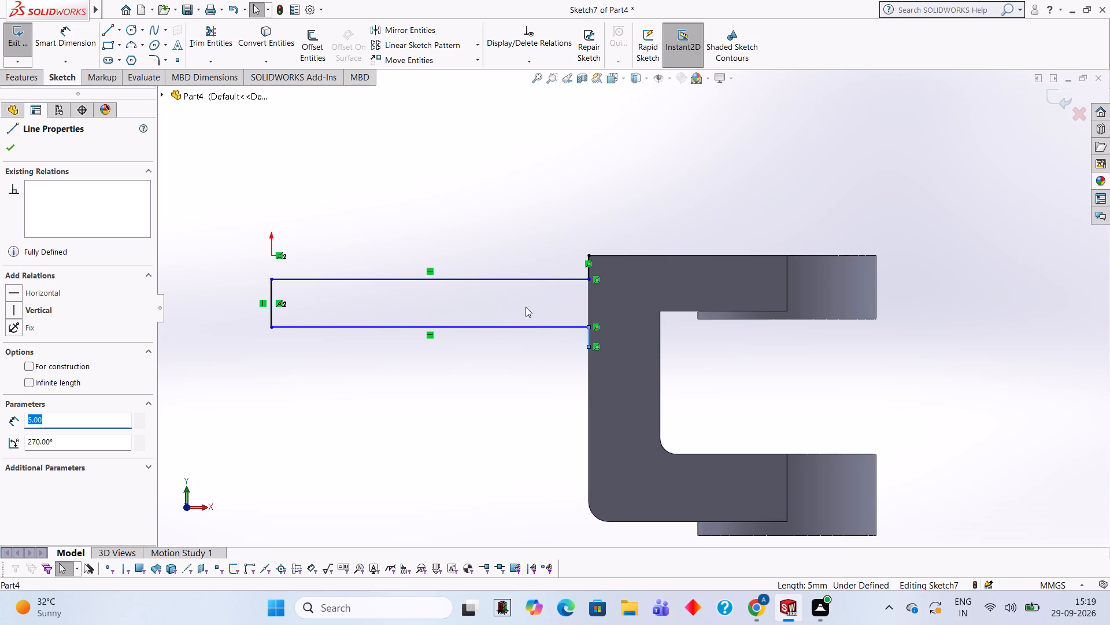
# Apply a 5 mm sketch fillet between the upper 80 mm line and the 6 mm line on the block's back edge.
pyautogui.click(565, 279)
pyautogui.click(587, 271)
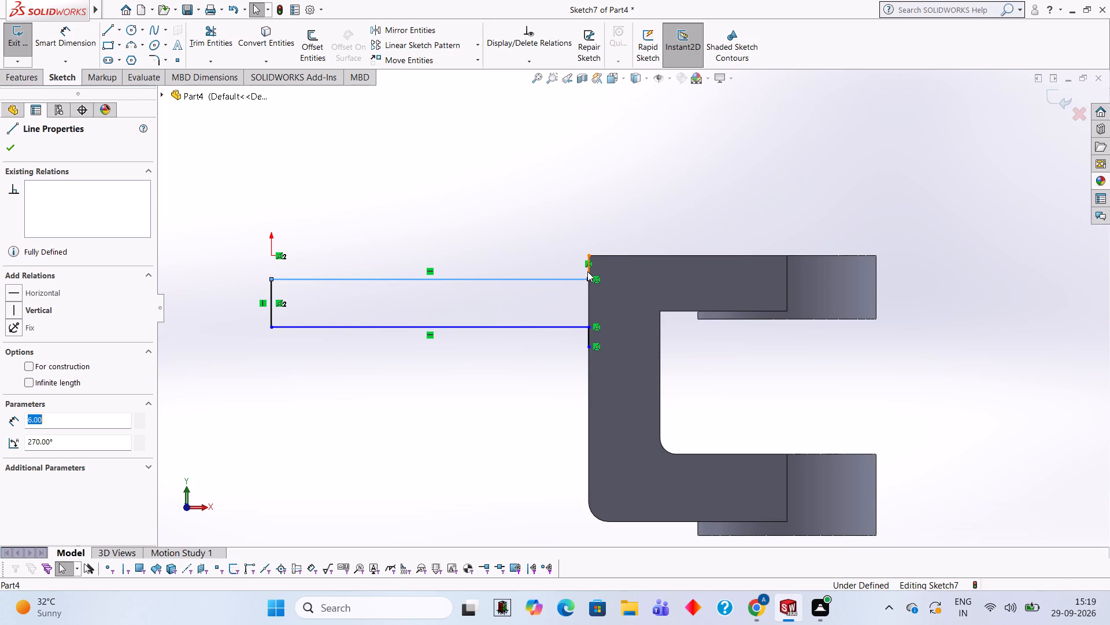
pyautogui.click(157, 55)
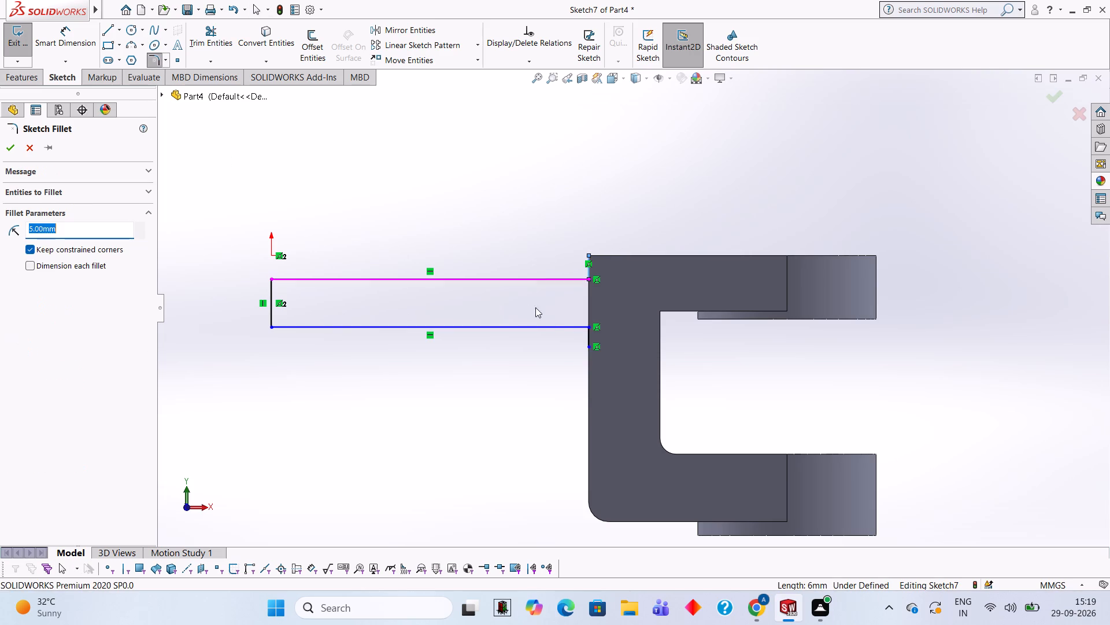
pyautogui.click(550, 281)
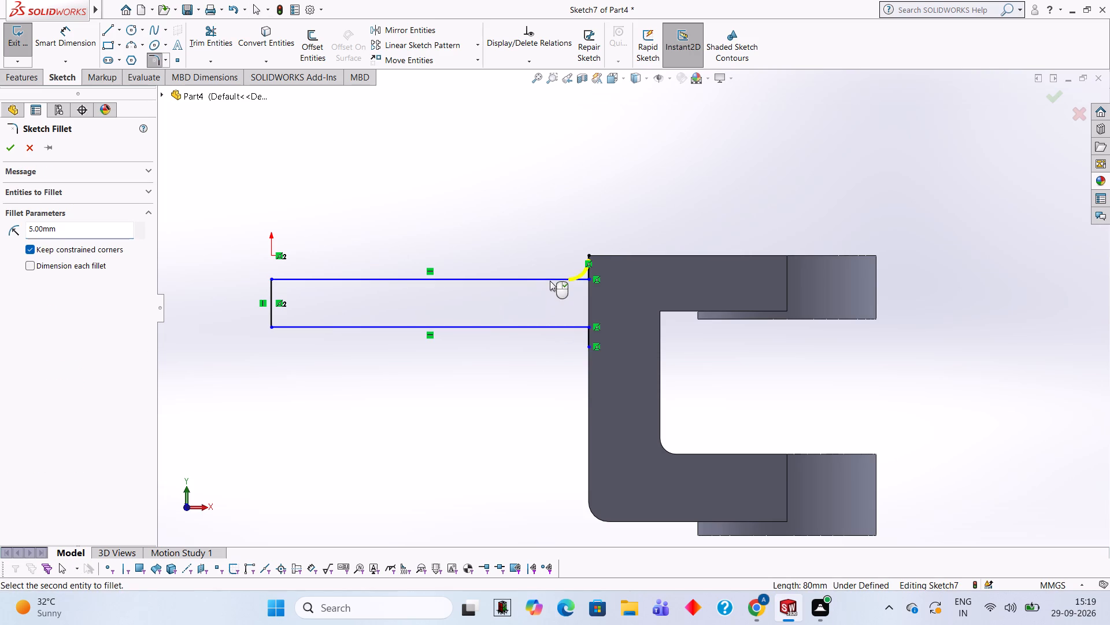
pyautogui.click(589, 271)
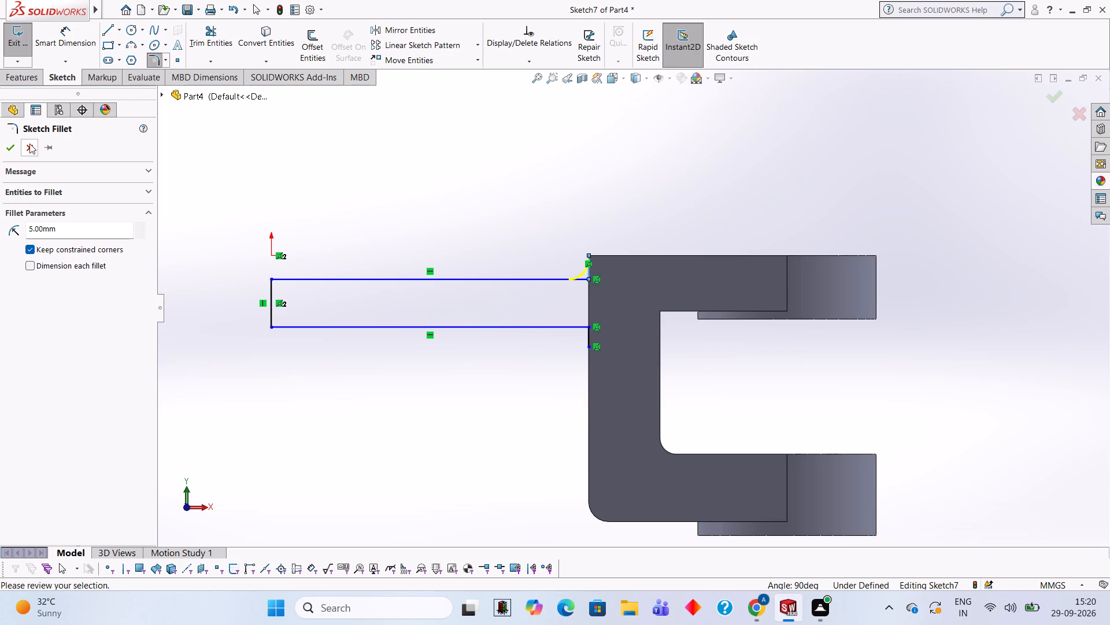
pyautogui.click(12, 144)
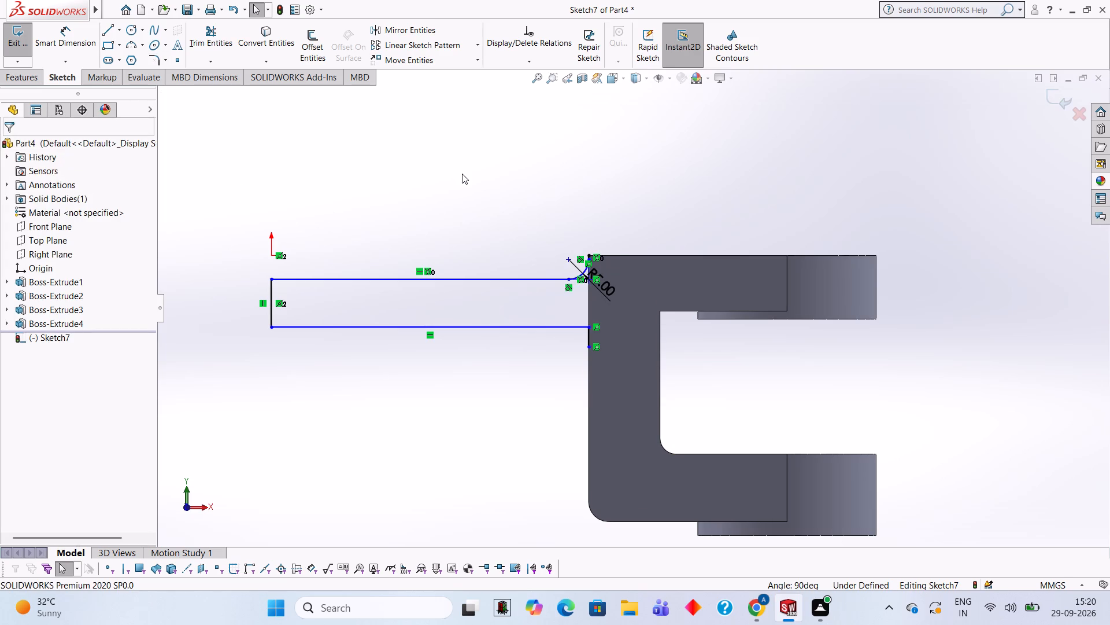
pyautogui.click(463, 175)
pyautogui.scroll(-5, 597, 269)
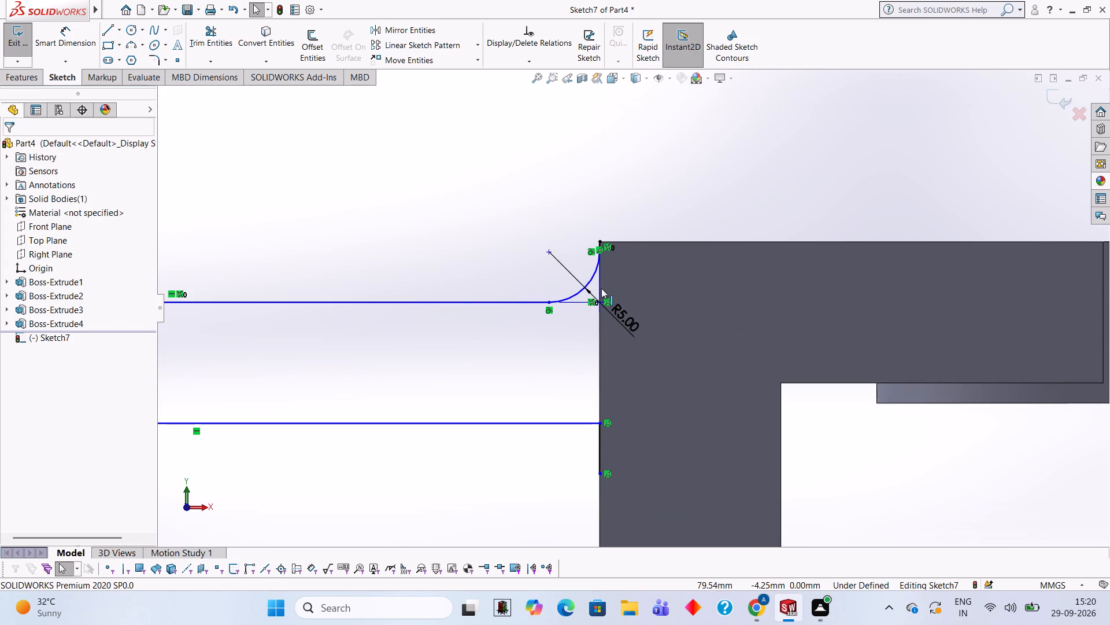
pyautogui.scroll(5, 601, 414)
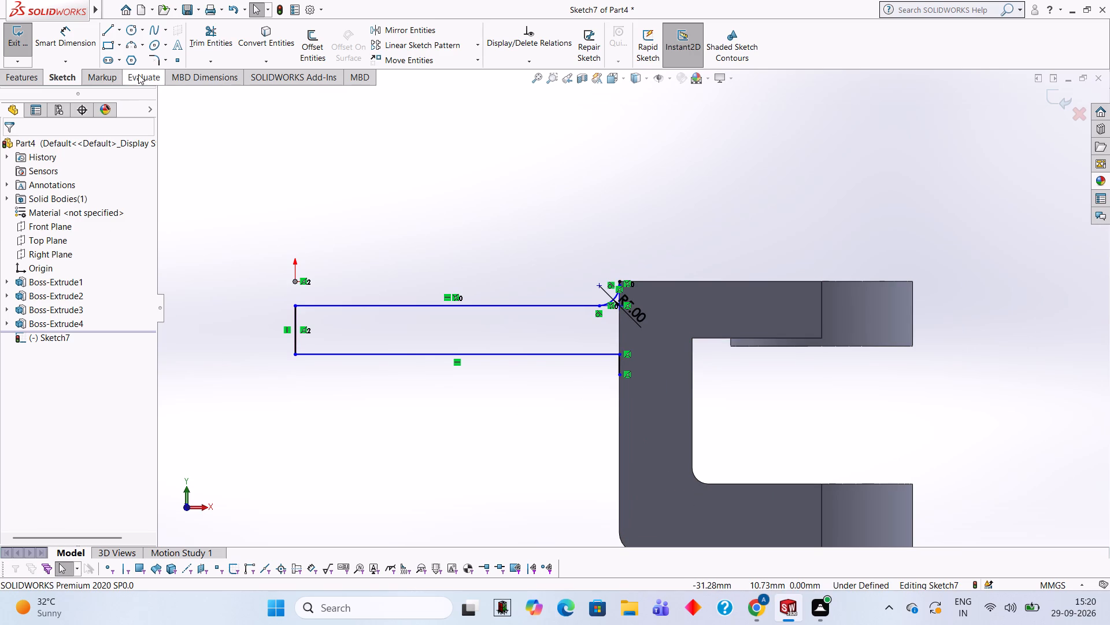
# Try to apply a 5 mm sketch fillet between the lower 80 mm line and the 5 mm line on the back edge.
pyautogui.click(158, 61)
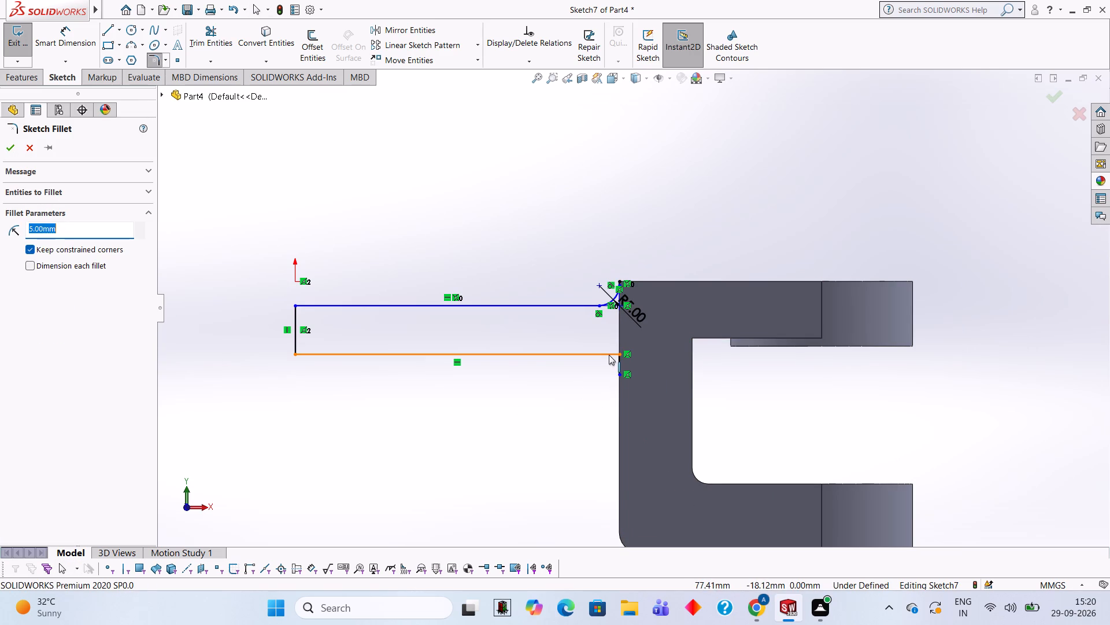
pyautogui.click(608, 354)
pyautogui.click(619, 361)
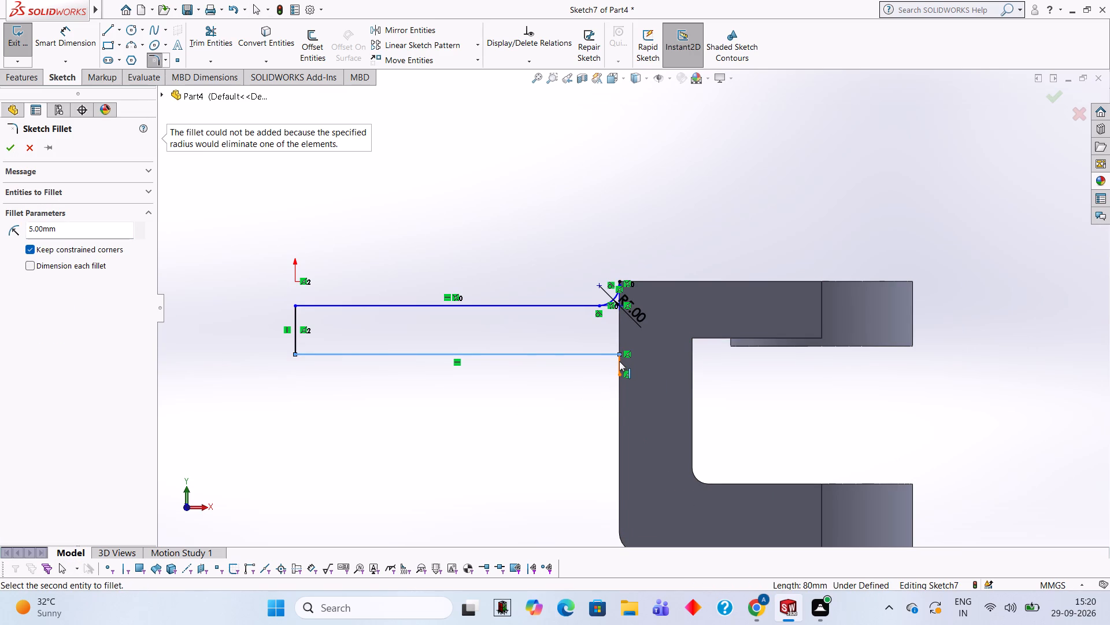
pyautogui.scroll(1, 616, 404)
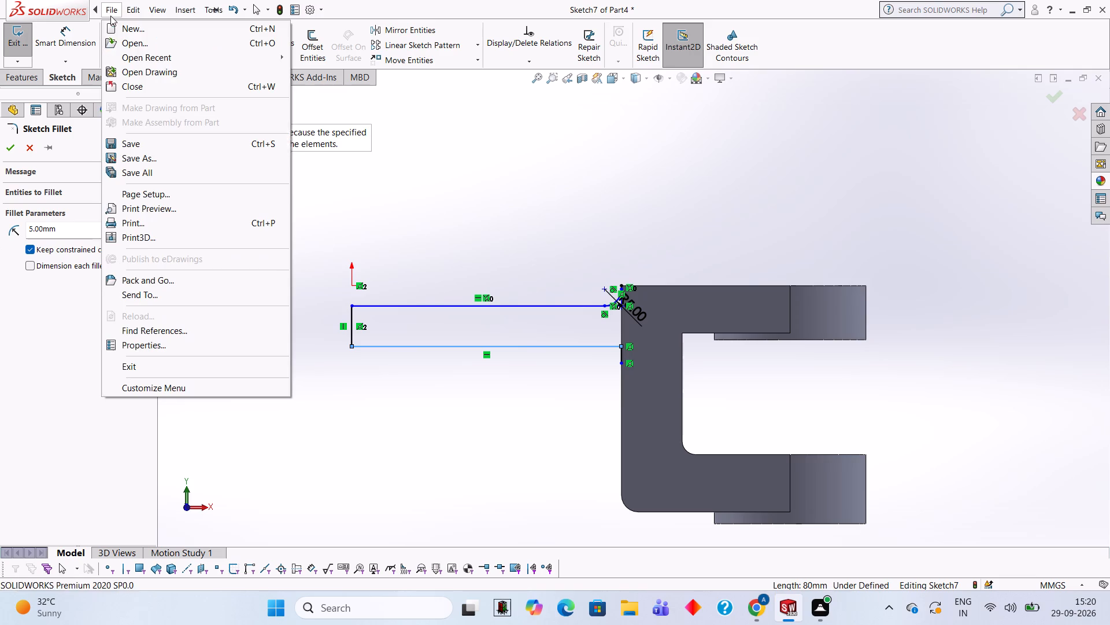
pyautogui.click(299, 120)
# Draw a 39 mm line down the block's back edge from the lower end of the 5 mm line.
pyautogui.click(109, 34)
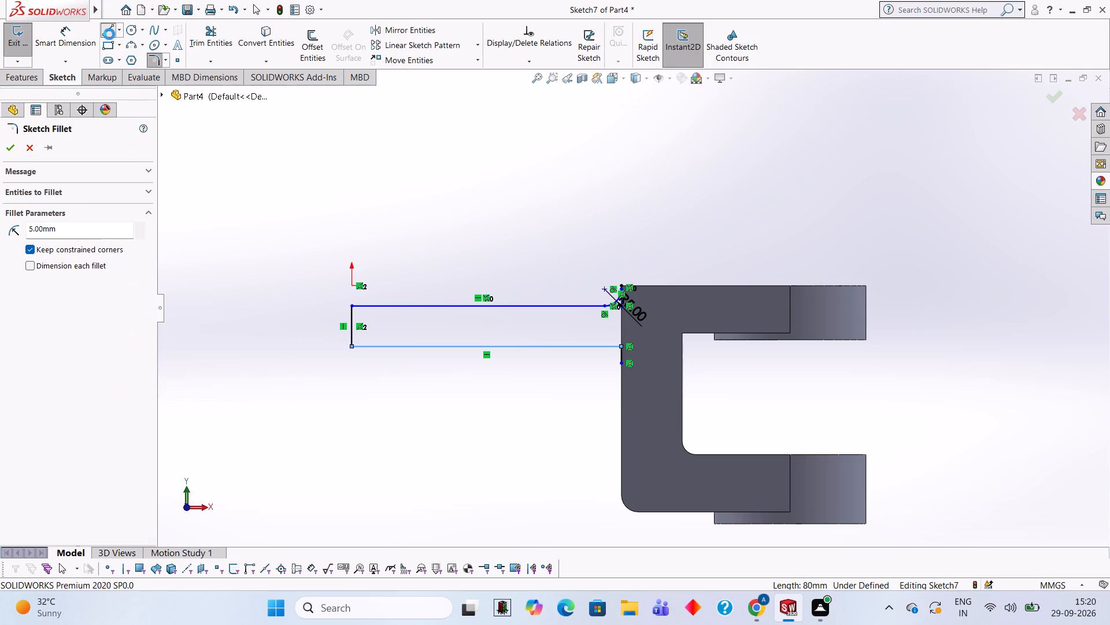
pyautogui.click(619, 362)
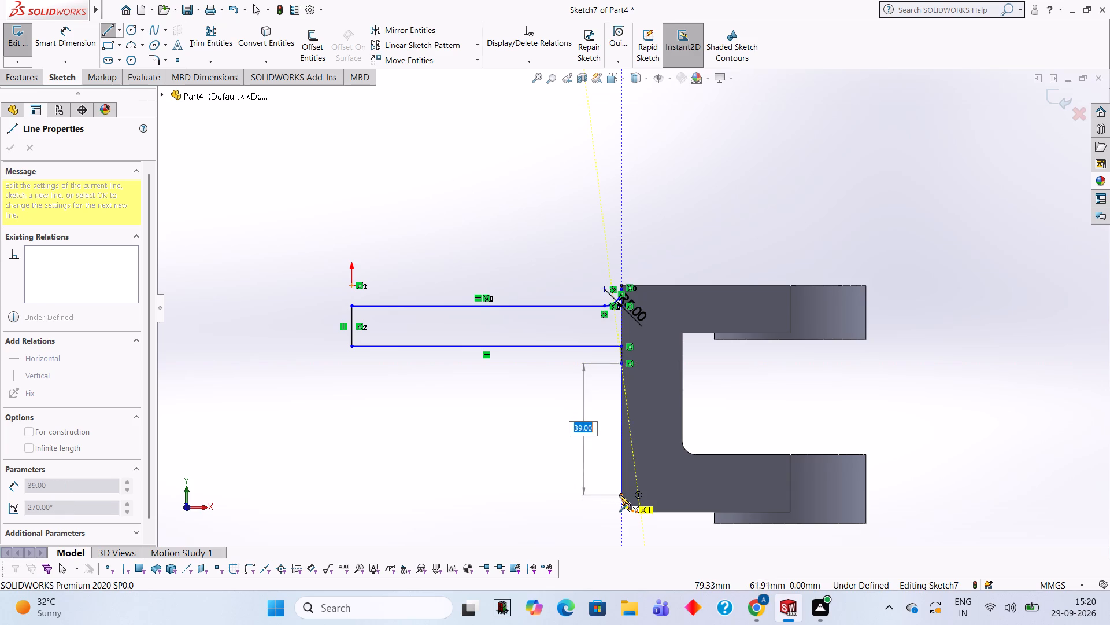
pyautogui.click(619, 495)
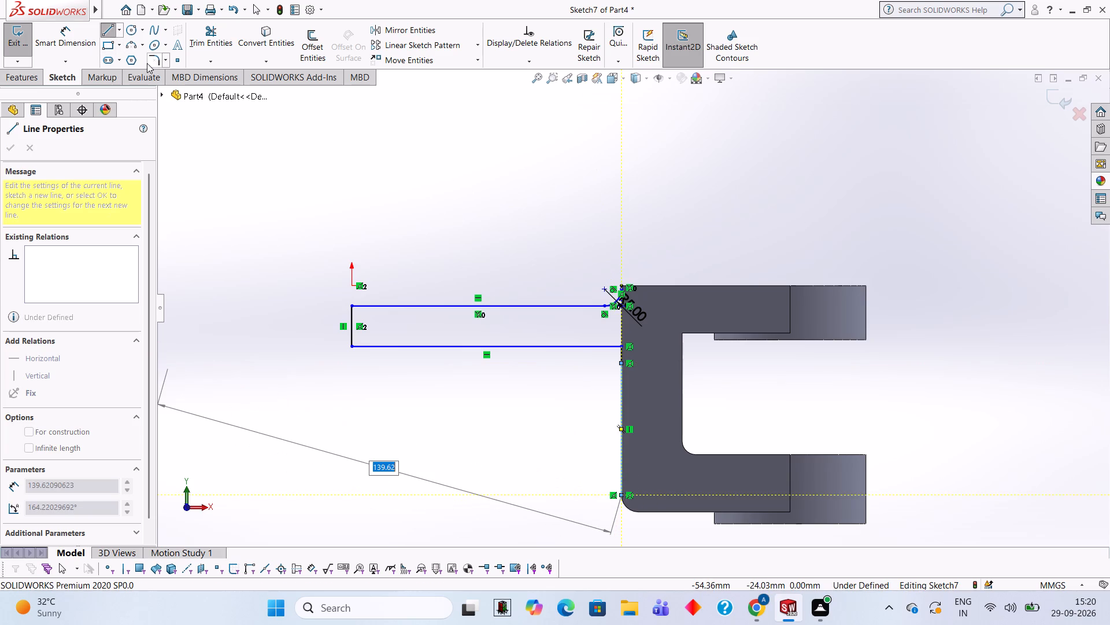
# Apply a 5 mm sketch fillet between the lower 80 mm line and the vertical line on the back edge.
pyautogui.click(147, 63)
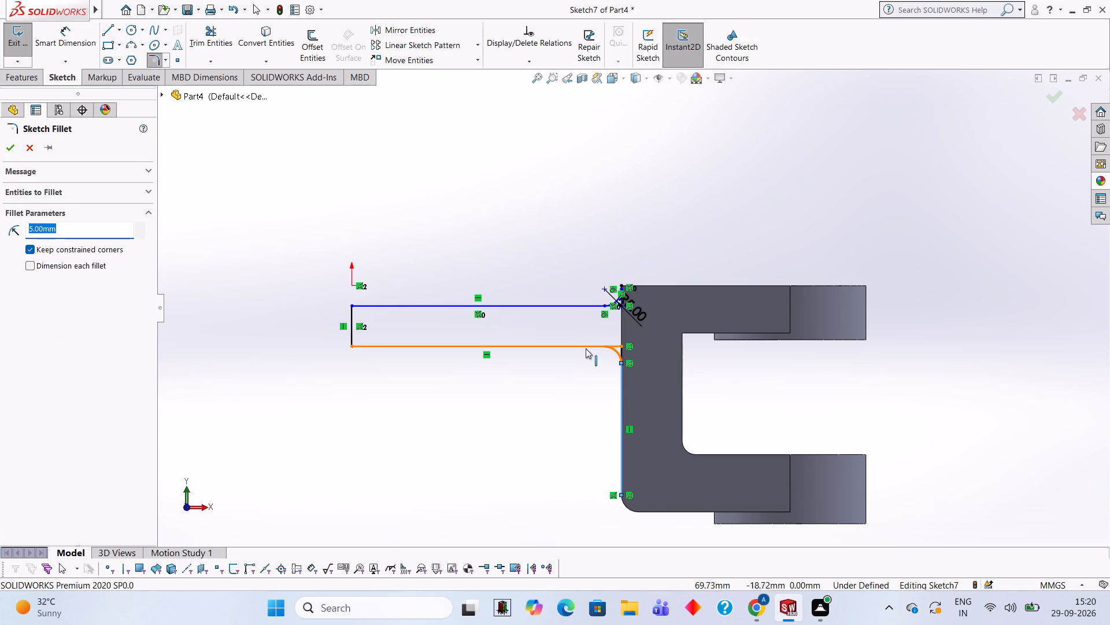
pyautogui.click(583, 347)
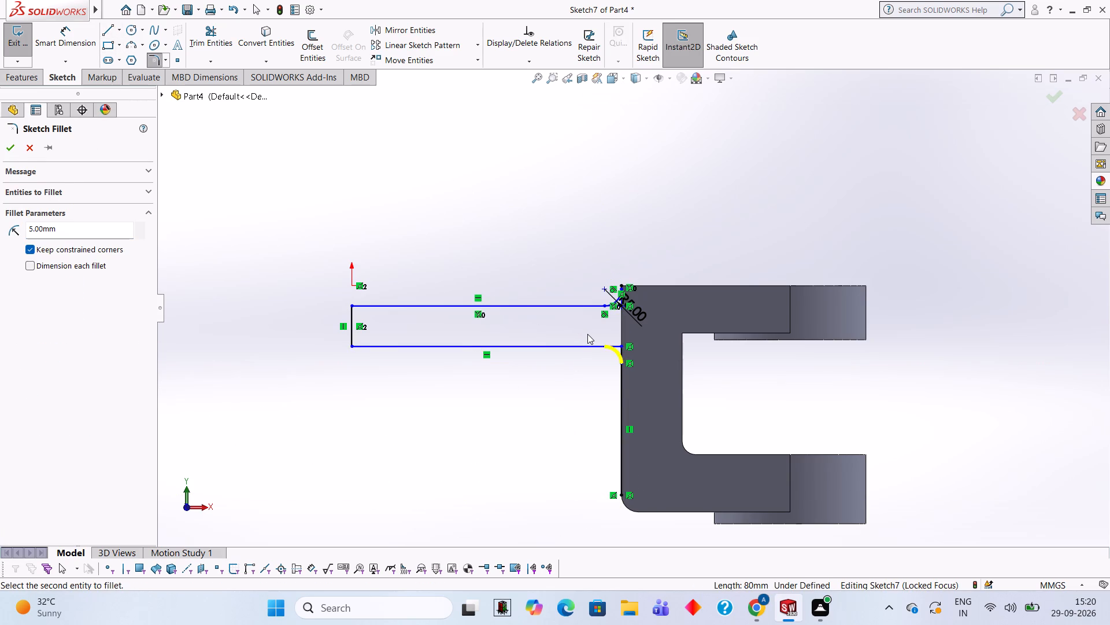
pyautogui.press('Return')
# Trim away the leftover vertical line on the block's back edge below the lower fillet.
pyautogui.scroll(-3, 704, 398)
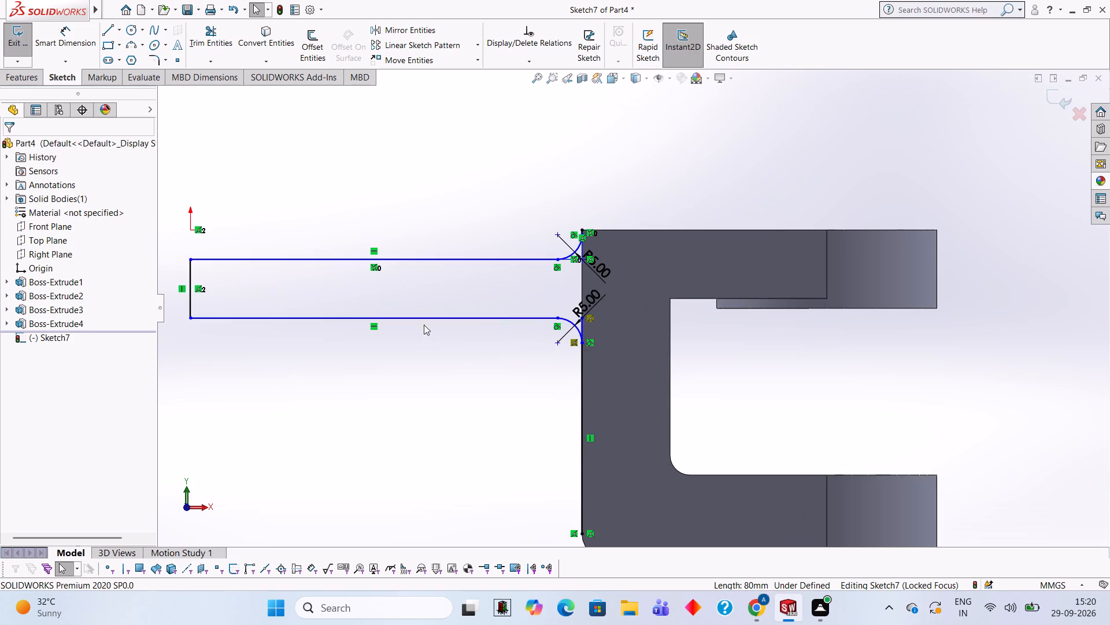
pyautogui.click(228, 28)
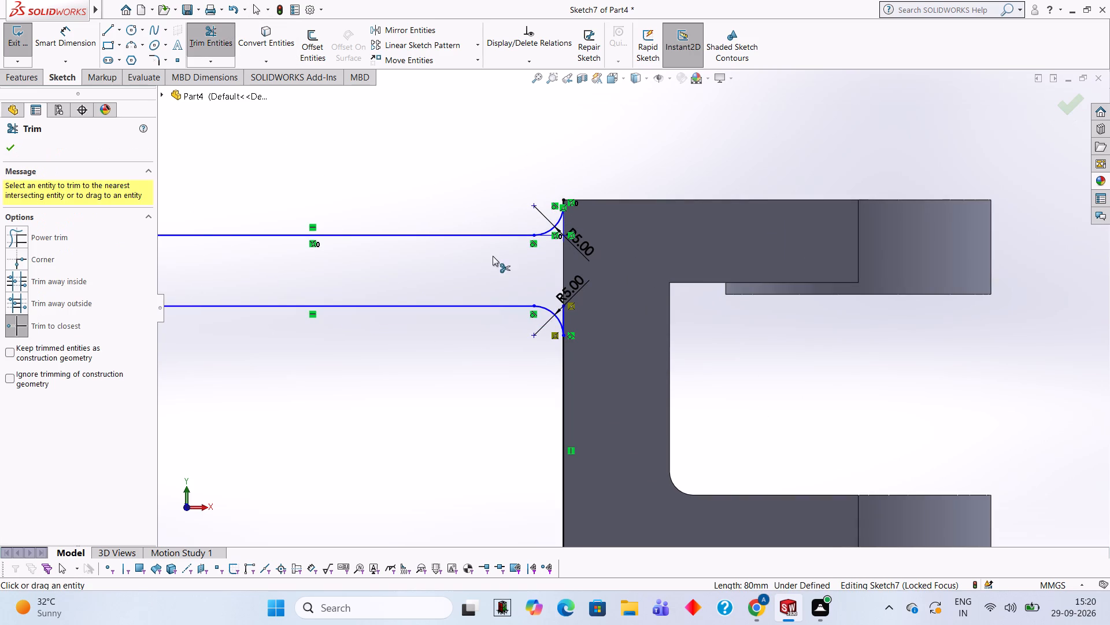
pyautogui.click(561, 317)
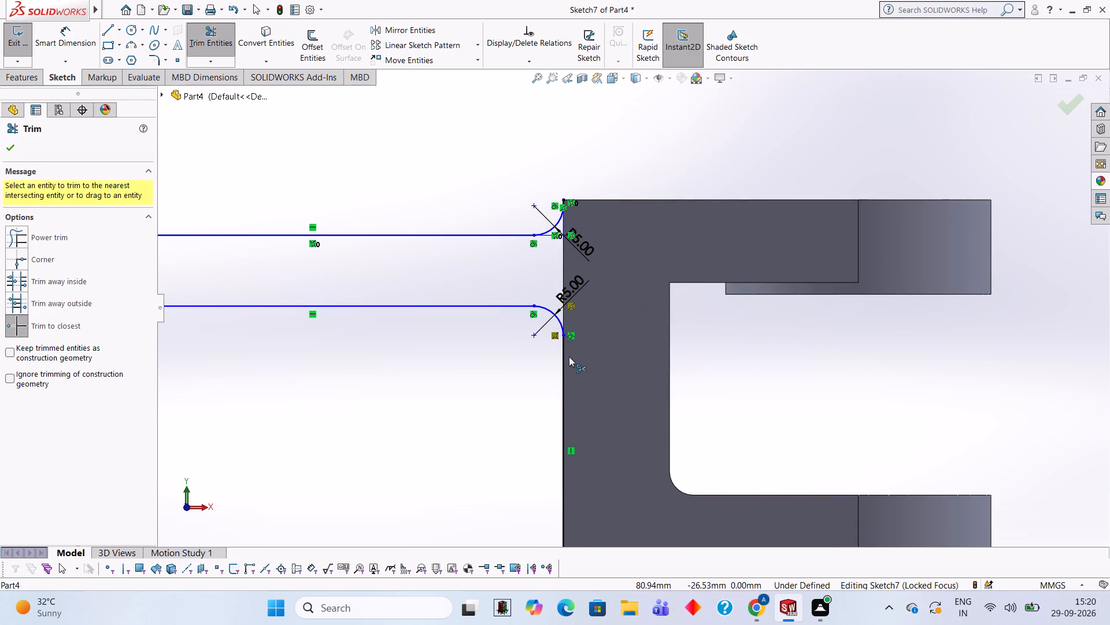
pyautogui.click(563, 355)
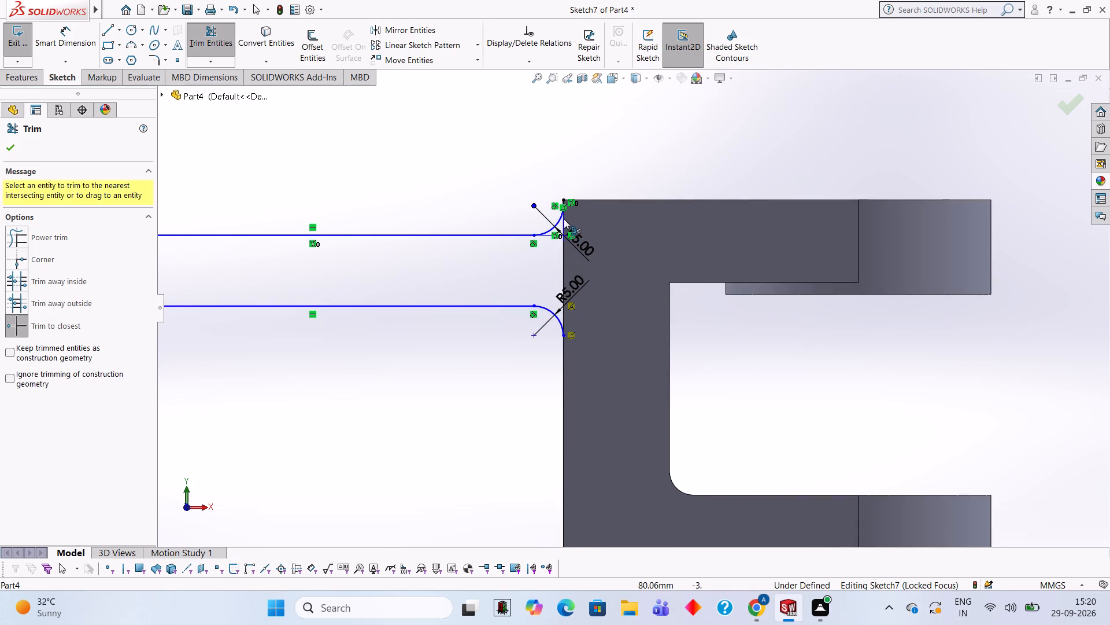
pyautogui.scroll(-2, 560, 197)
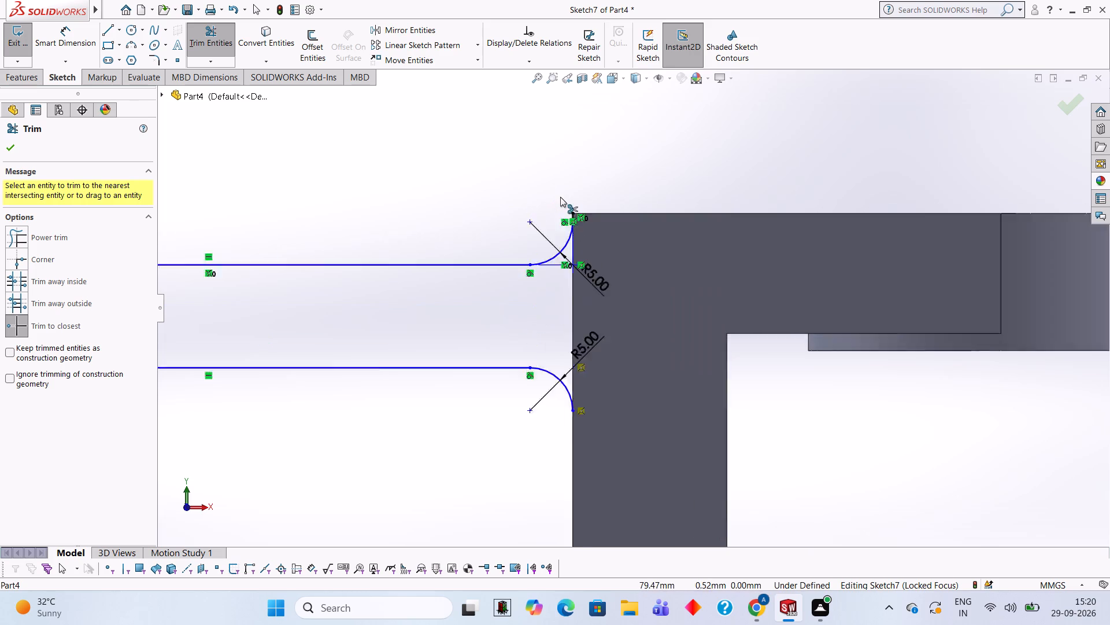
pyautogui.scroll(-2, 560, 197)
pyautogui.scroll(-3, 565, 468)
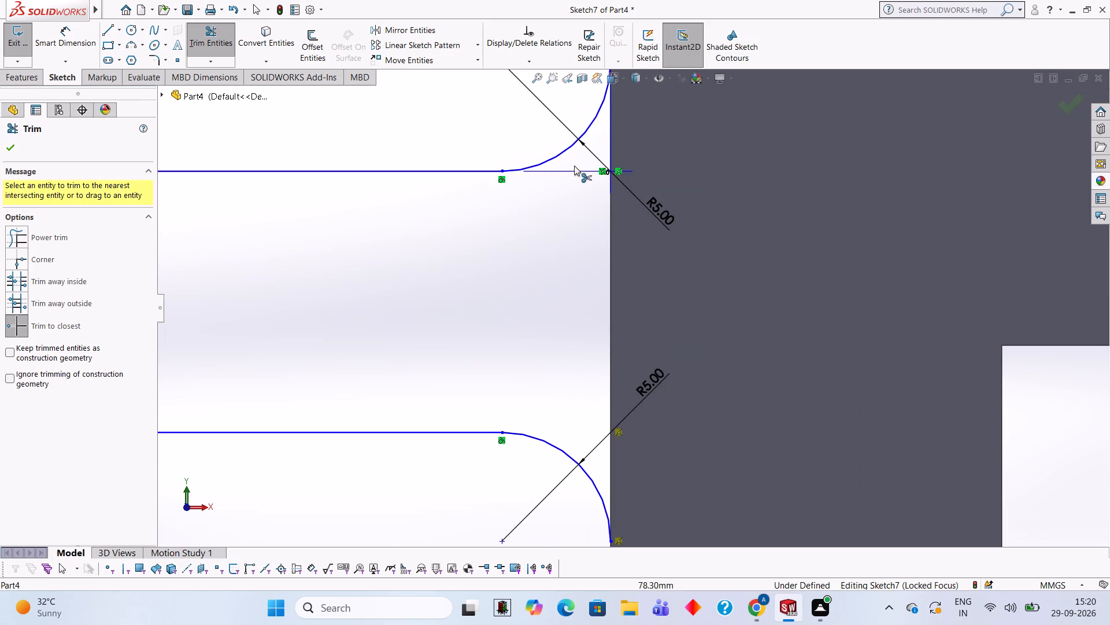
pyautogui.scroll(11, 592, 256)
pyautogui.scroll(-2, 490, 318)
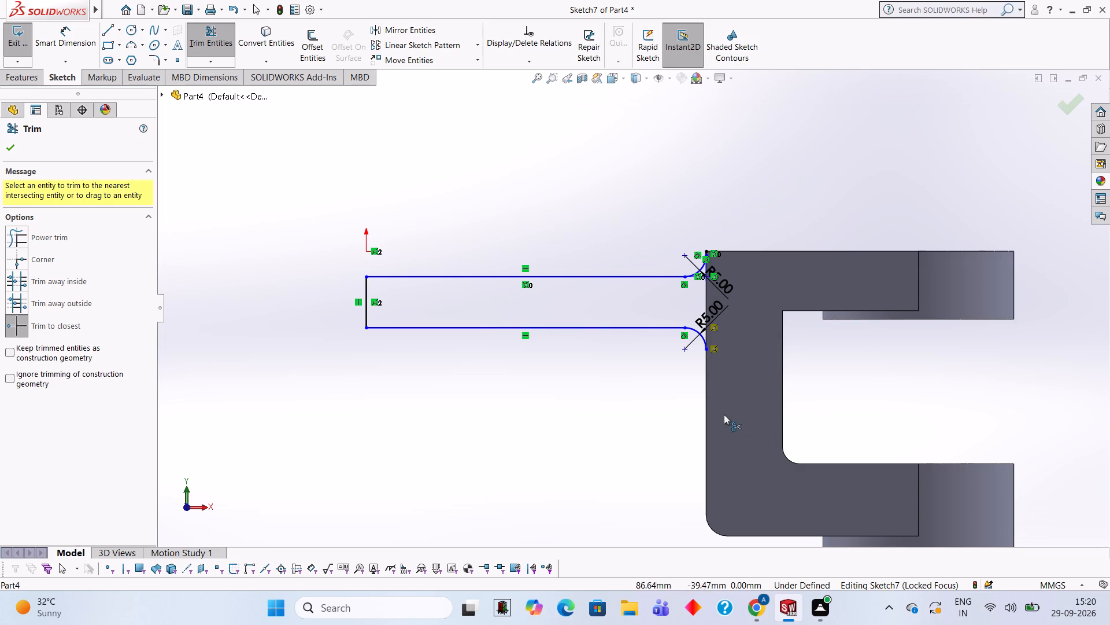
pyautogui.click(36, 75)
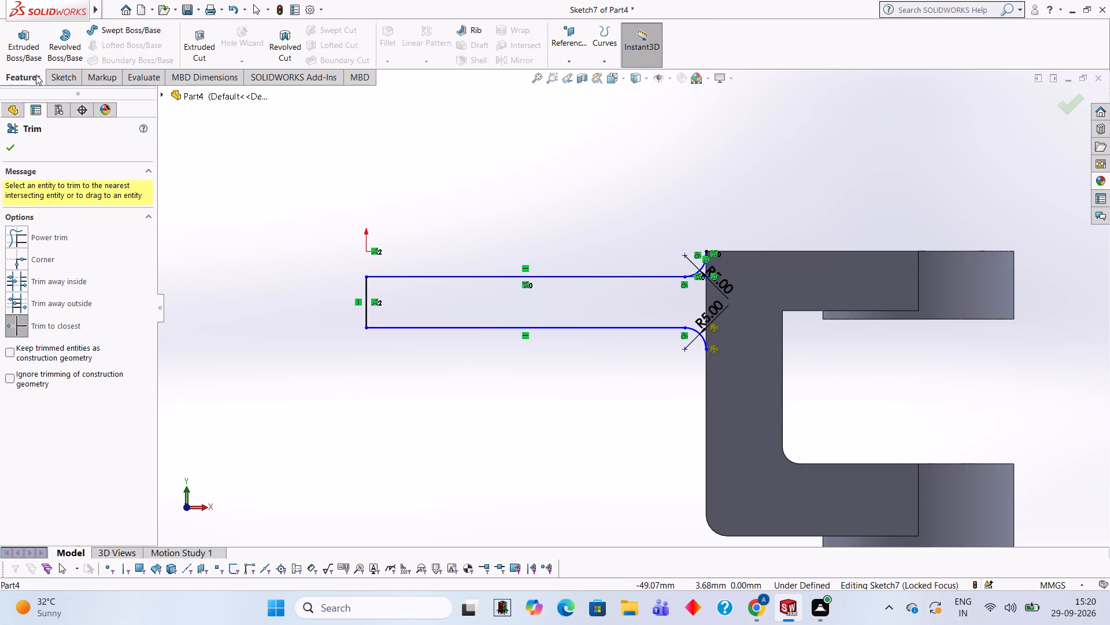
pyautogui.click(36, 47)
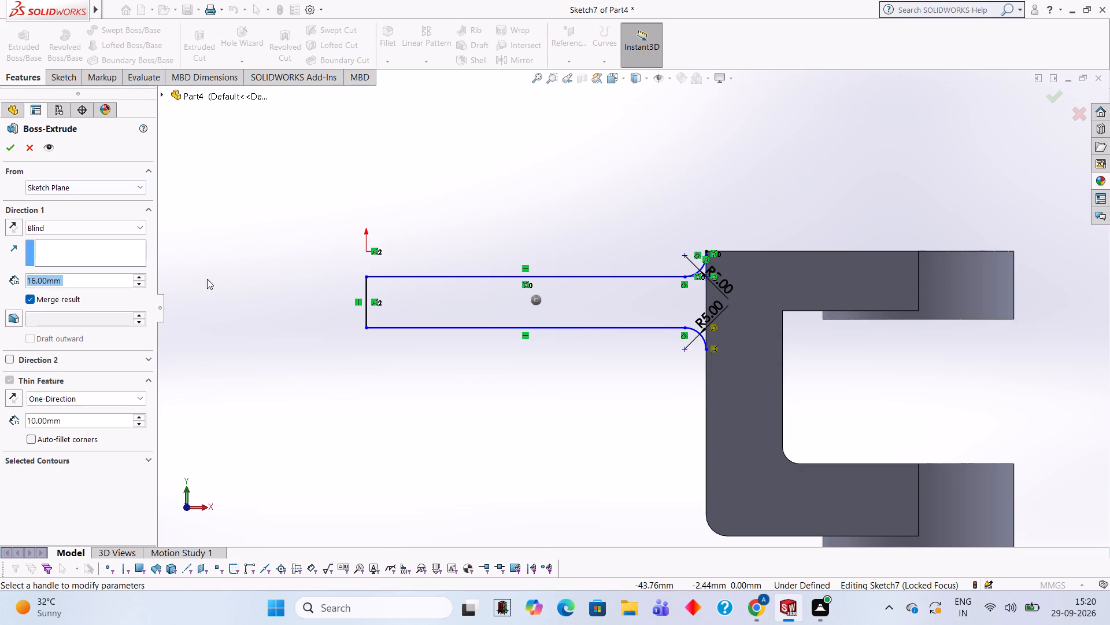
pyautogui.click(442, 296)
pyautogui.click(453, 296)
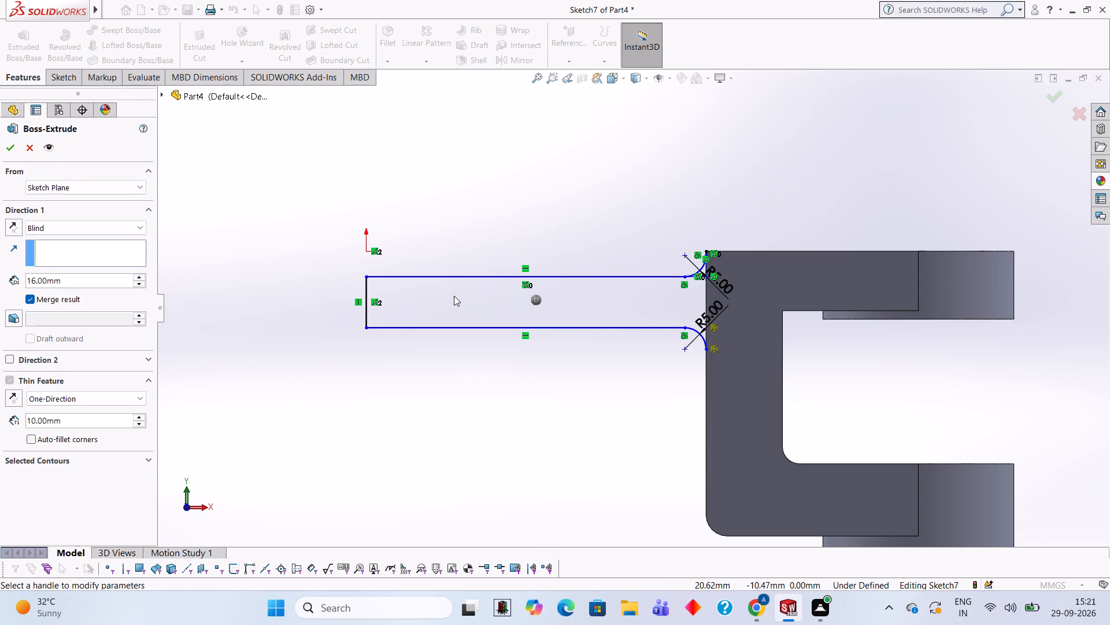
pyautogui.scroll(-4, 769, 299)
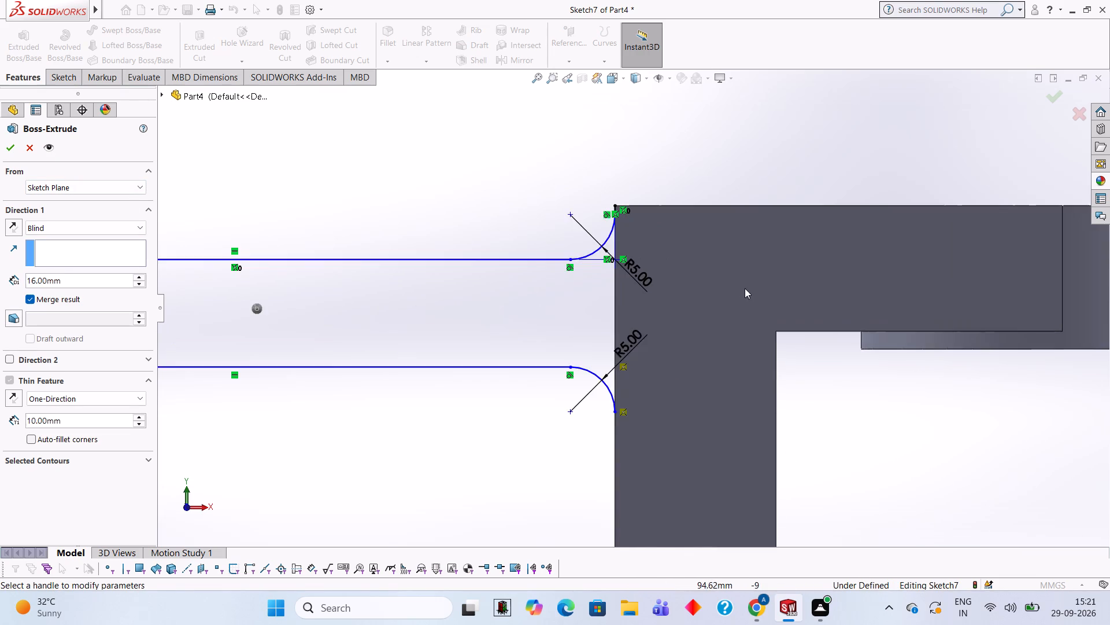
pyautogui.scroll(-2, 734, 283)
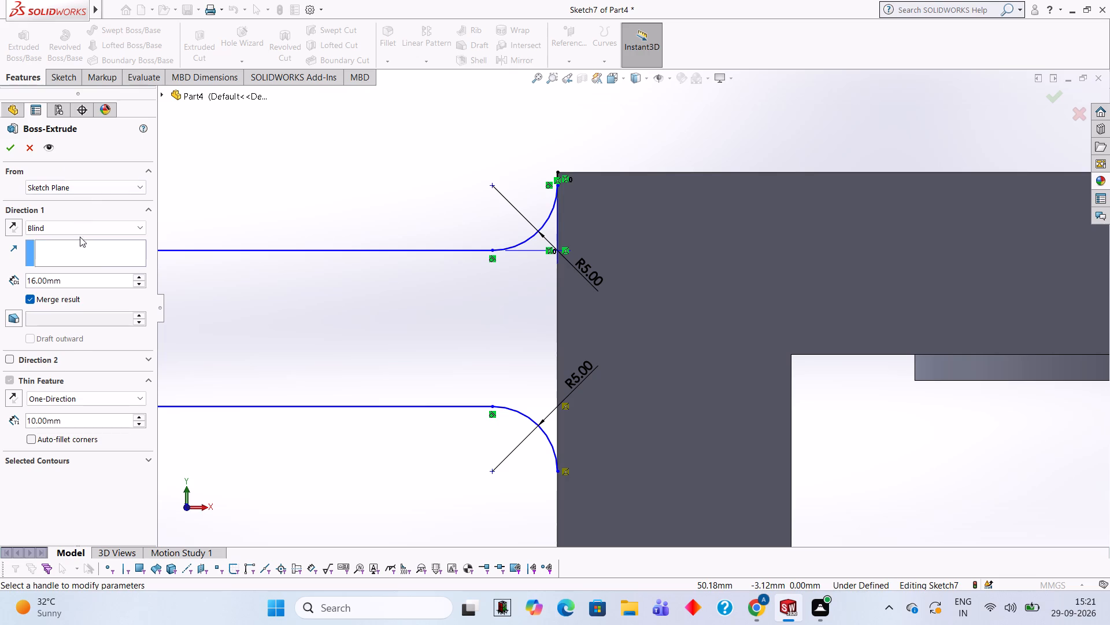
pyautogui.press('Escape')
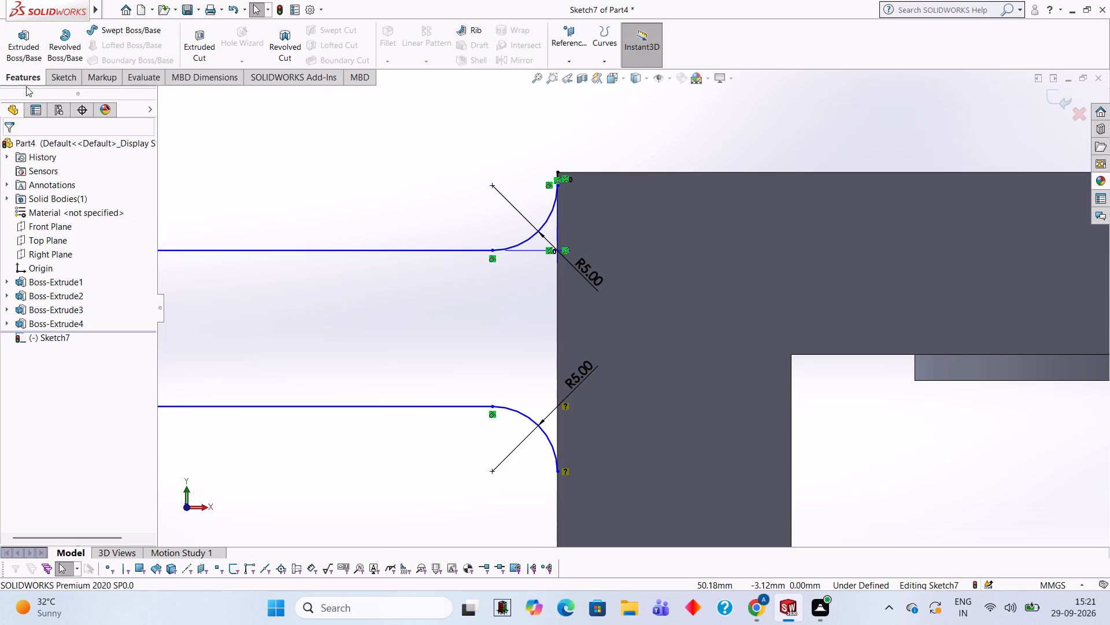
# Close the arm profile with a 23 mm vertical line from the block's upper back corner to the lower fillet's end.
pyautogui.click(70, 76)
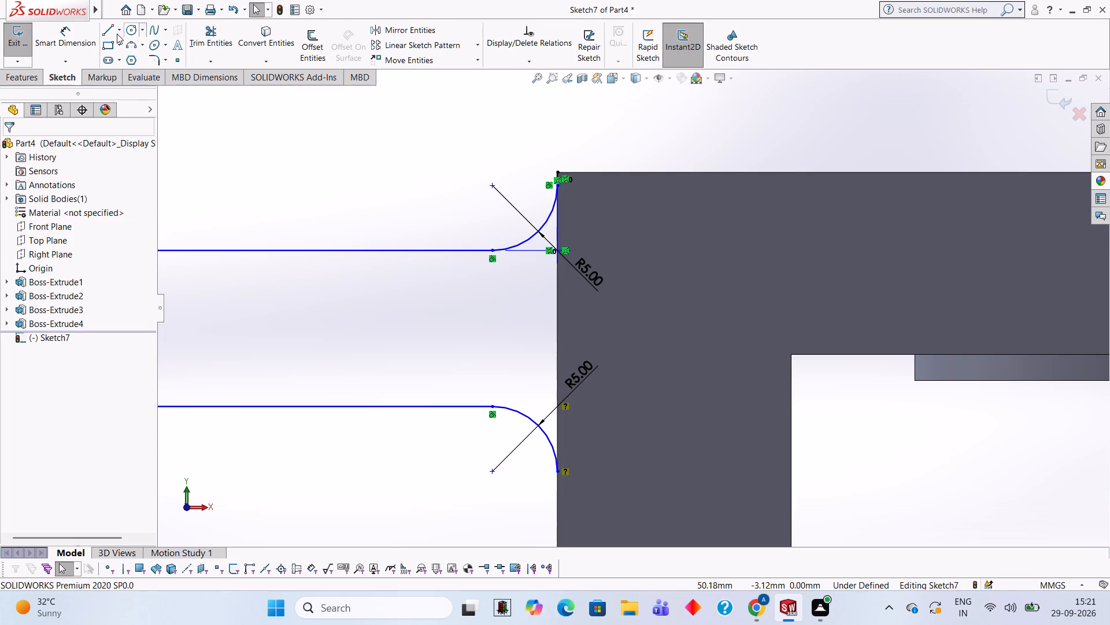
pyautogui.click(108, 29)
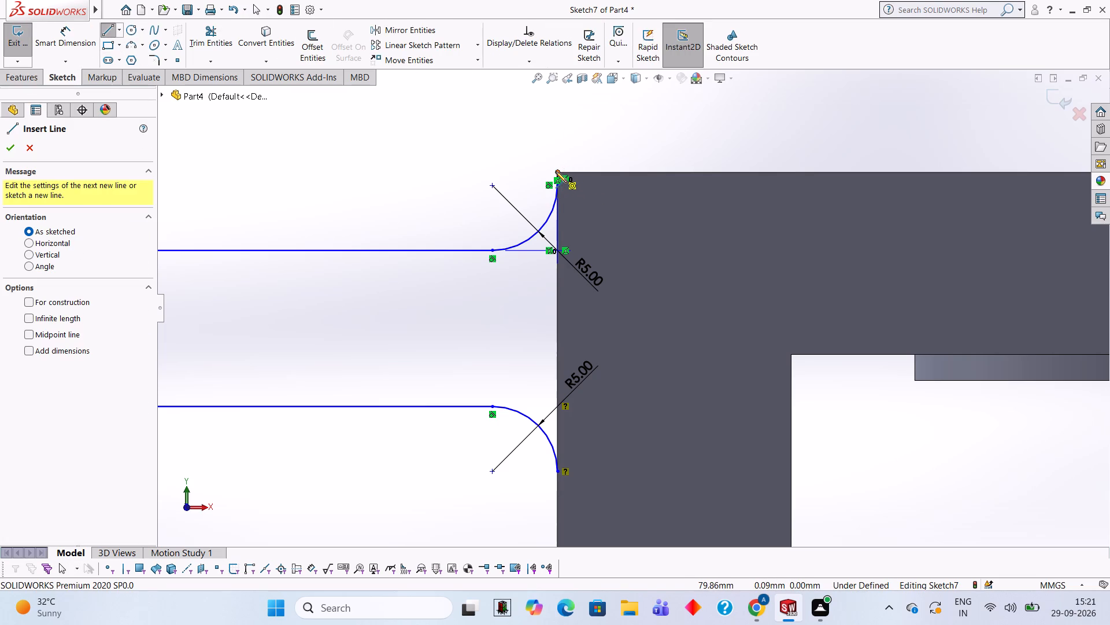
pyautogui.click(556, 171)
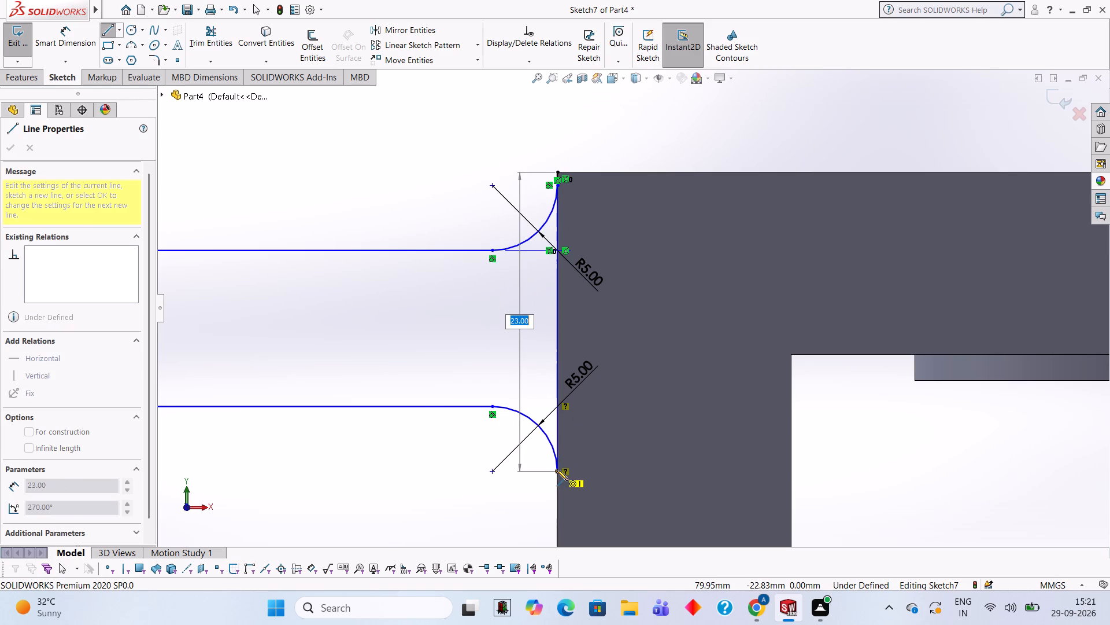
pyautogui.click(557, 469)
pyautogui.scroll(3, 529, 304)
pyautogui.scroll(2, 574, 289)
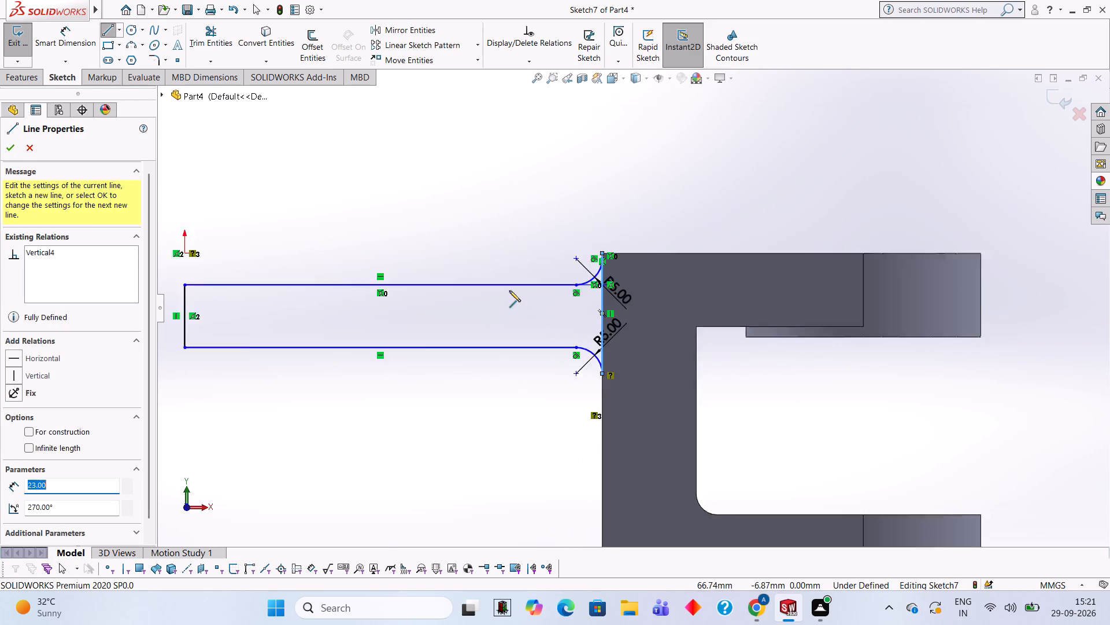
pyautogui.scroll(2, 509, 291)
pyautogui.scroll(-2, 488, 291)
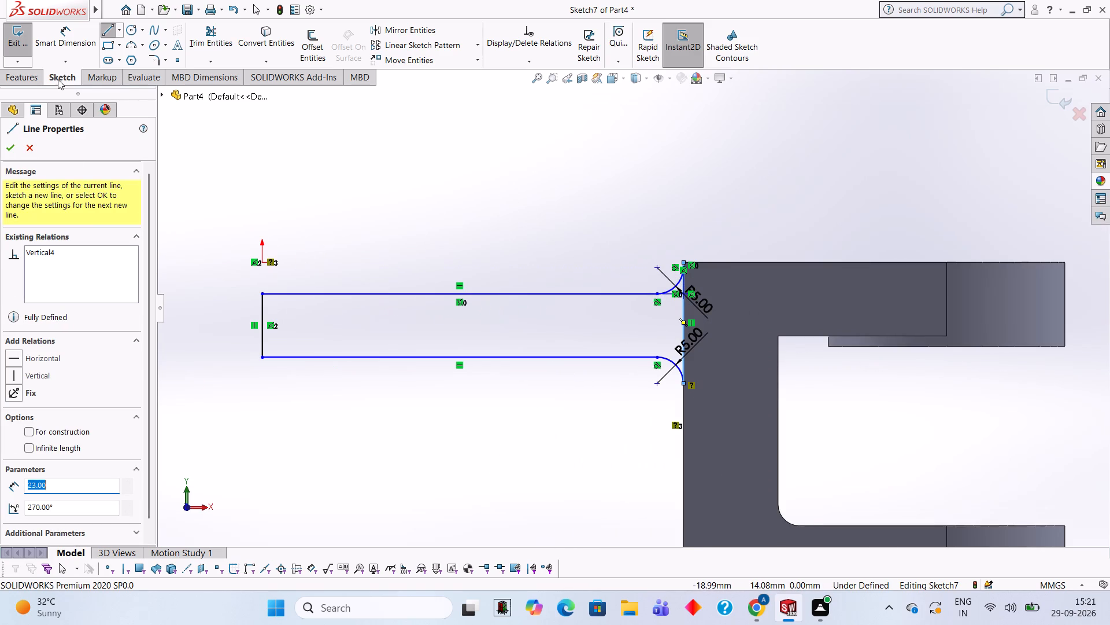
# Extrude the closed arm profile 45 mm in the reversed direction, along the depth of the block.
pyautogui.click(36, 72)
pyautogui.click(23, 47)
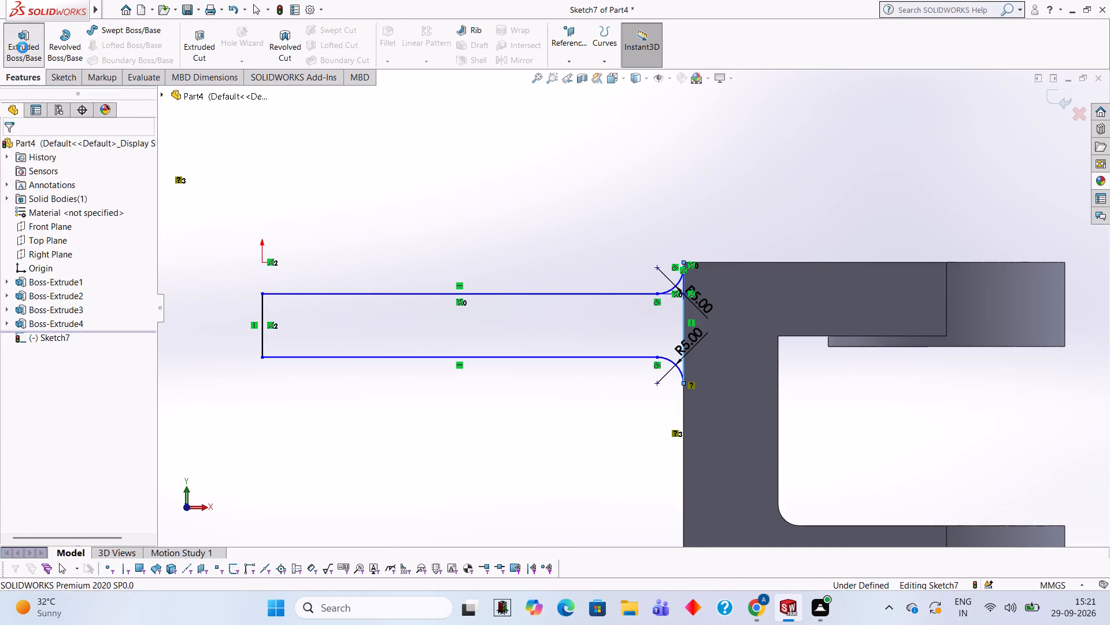
pyautogui.click(368, 324)
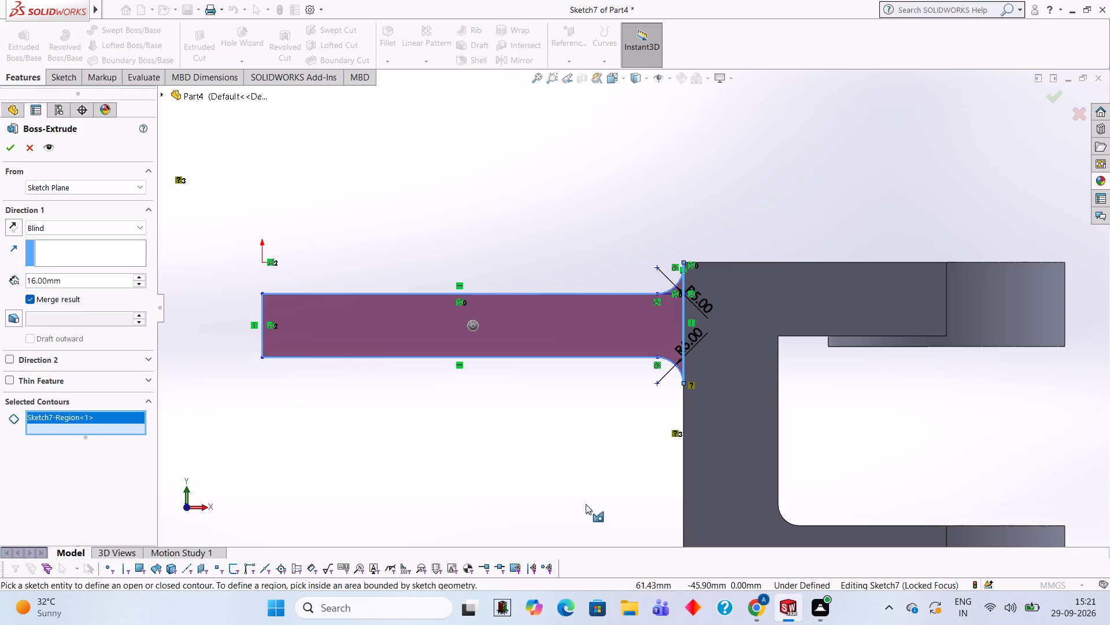
pyautogui.moveTo(584, 499); pyautogui.dragTo(586, 395, button='middle')
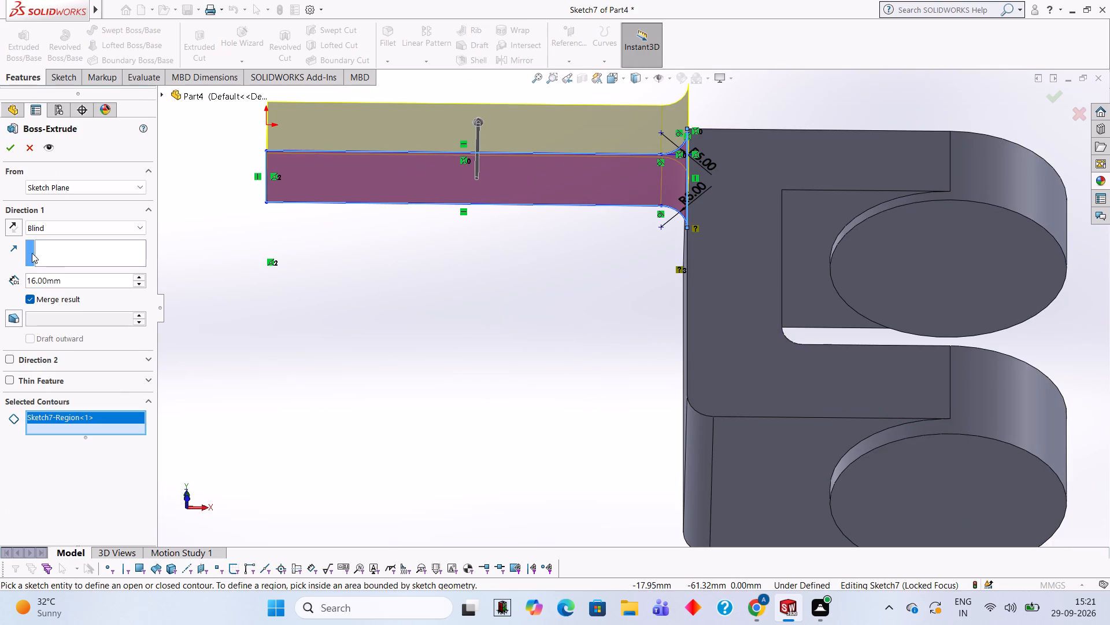
pyautogui.click(7, 225)
pyautogui.moveTo(593, 425); pyautogui.dragTo(609, 392, button='middle')
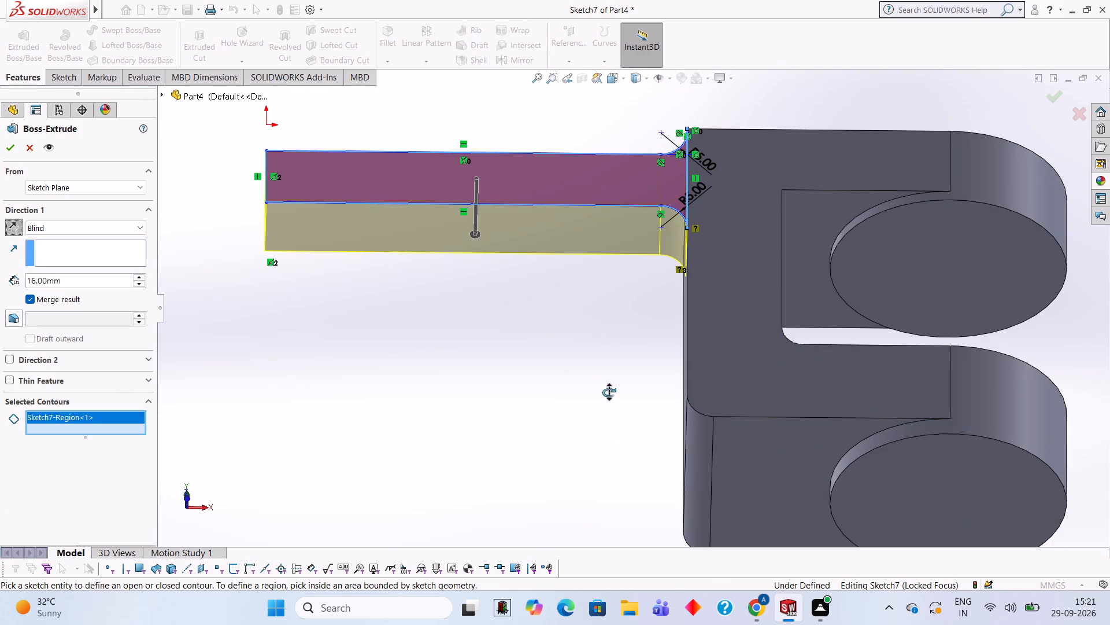
pyautogui.moveTo(609, 392); pyautogui.dragTo(591, 313, button='middle')
pyautogui.click(110, 285)
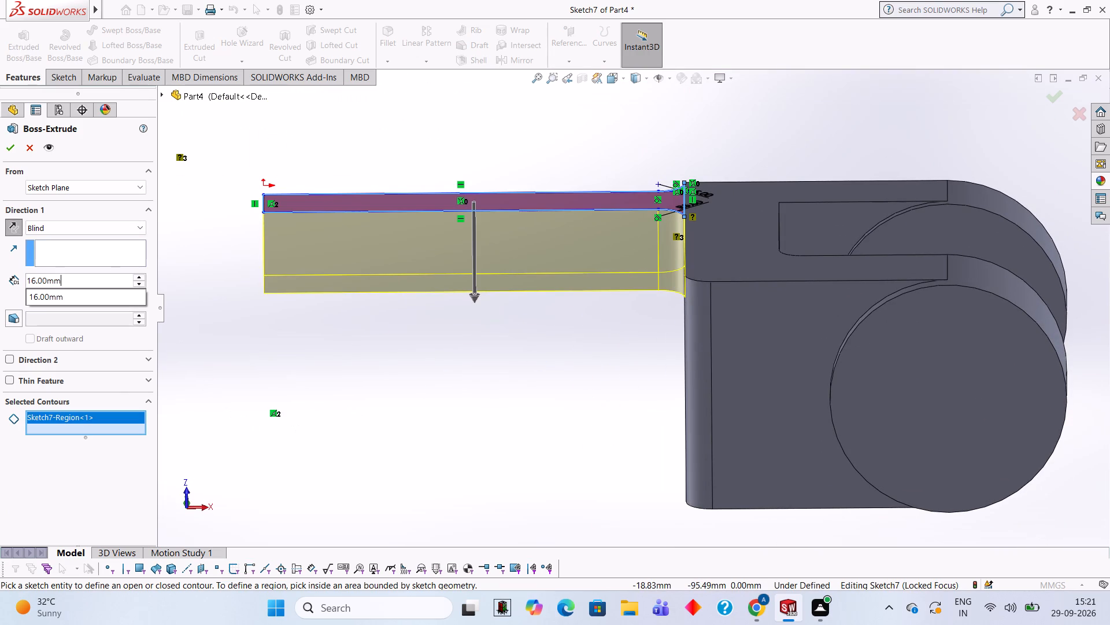
pyautogui.press('BackSpace')
pyautogui.press('BackSpace')
pyautogui.press('BackSpace')
pyautogui.press('BackSpace')
pyautogui.press('BackSpace')
pyautogui.press('BackSpace')
pyautogui.press('BackSpace')
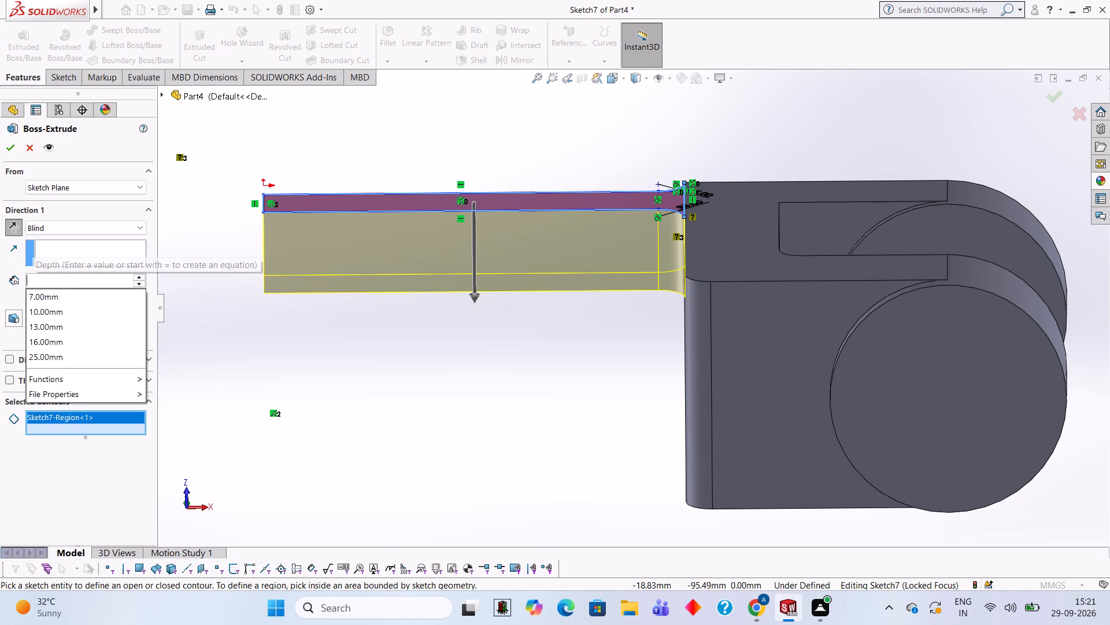
pyautogui.write('45')
pyautogui.press('Return')
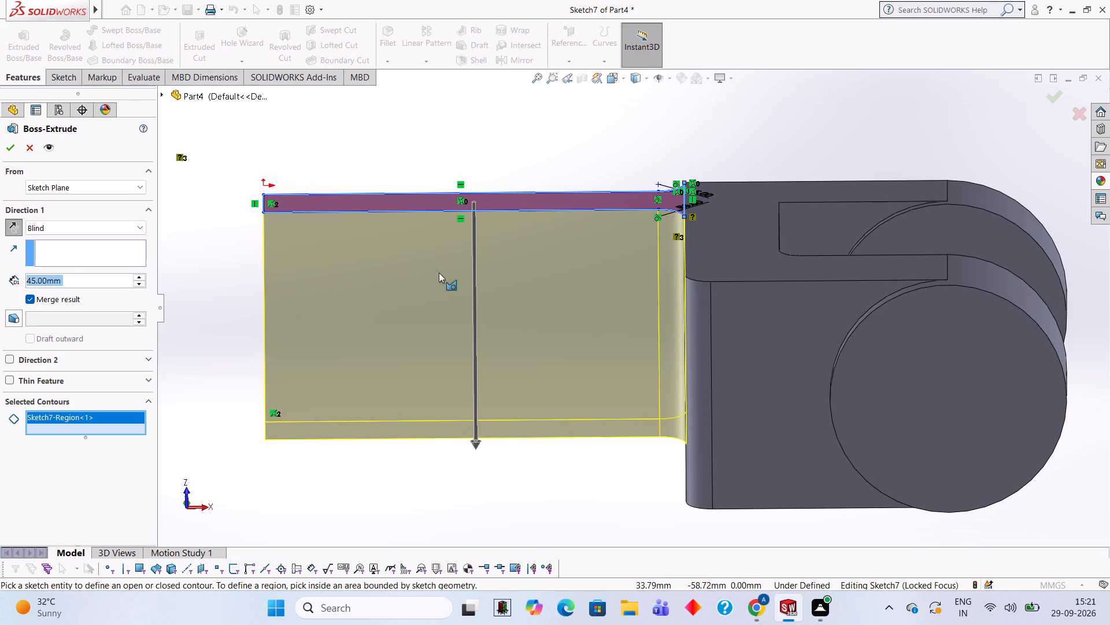
pyautogui.click(10, 149)
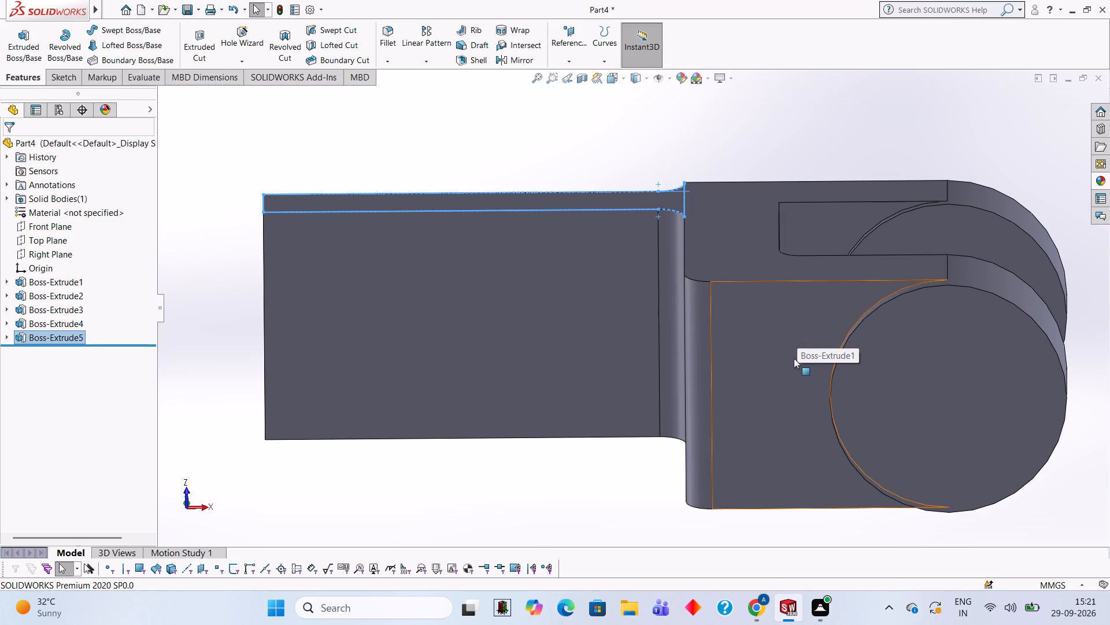
pyautogui.scroll(1, 800, 327)
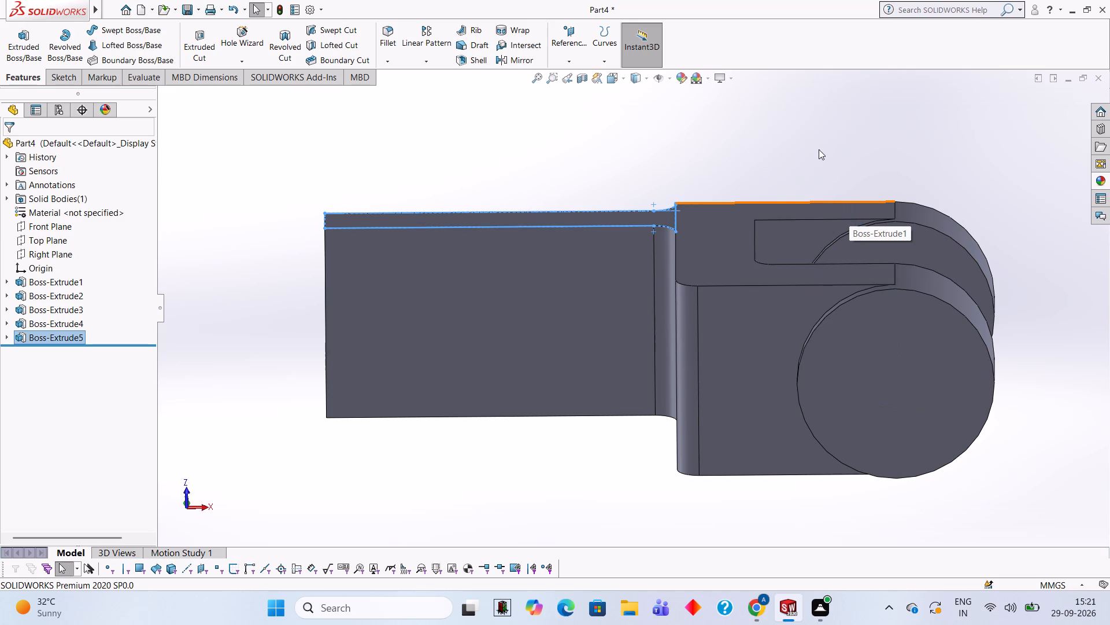
pyautogui.press('Escape')
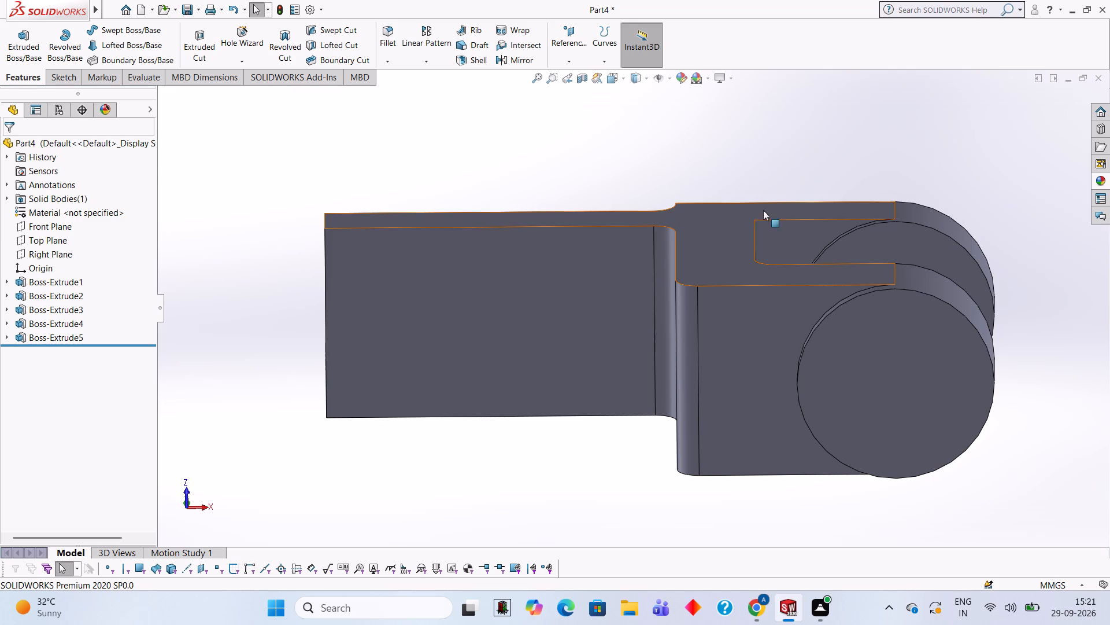
# Sketch on the arm's large underside face a 12.5 mm line along the free end's edge, starting from its front corner.
pyautogui.moveTo(810, 328); pyautogui.dragTo(818, 300, button='middle')
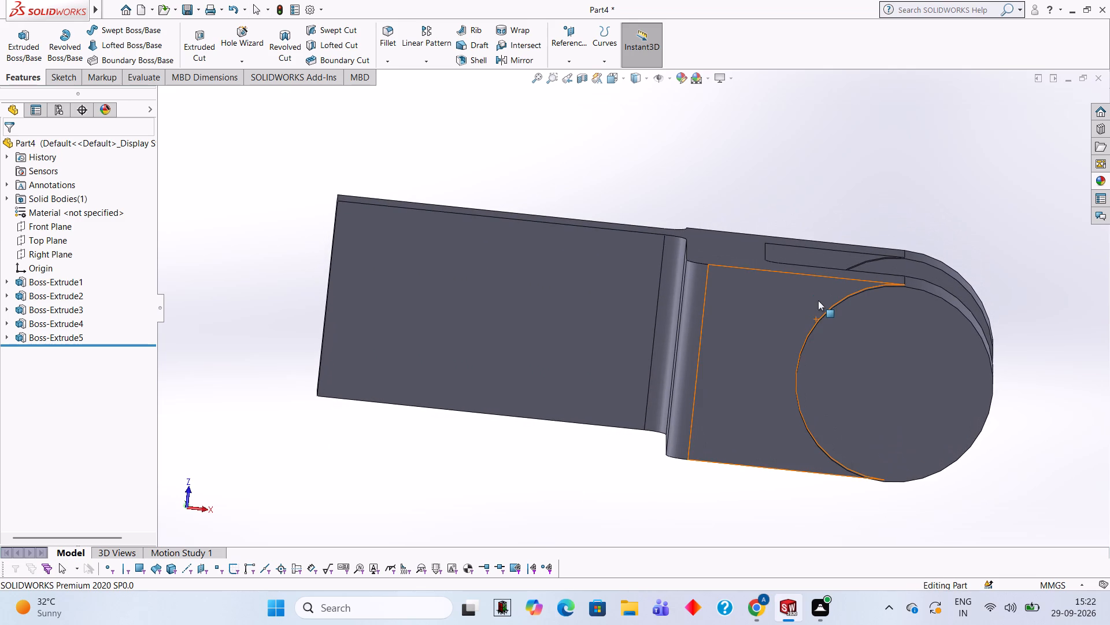
pyautogui.moveTo(638, 300); pyautogui.dragTo(620, 288, button='middle')
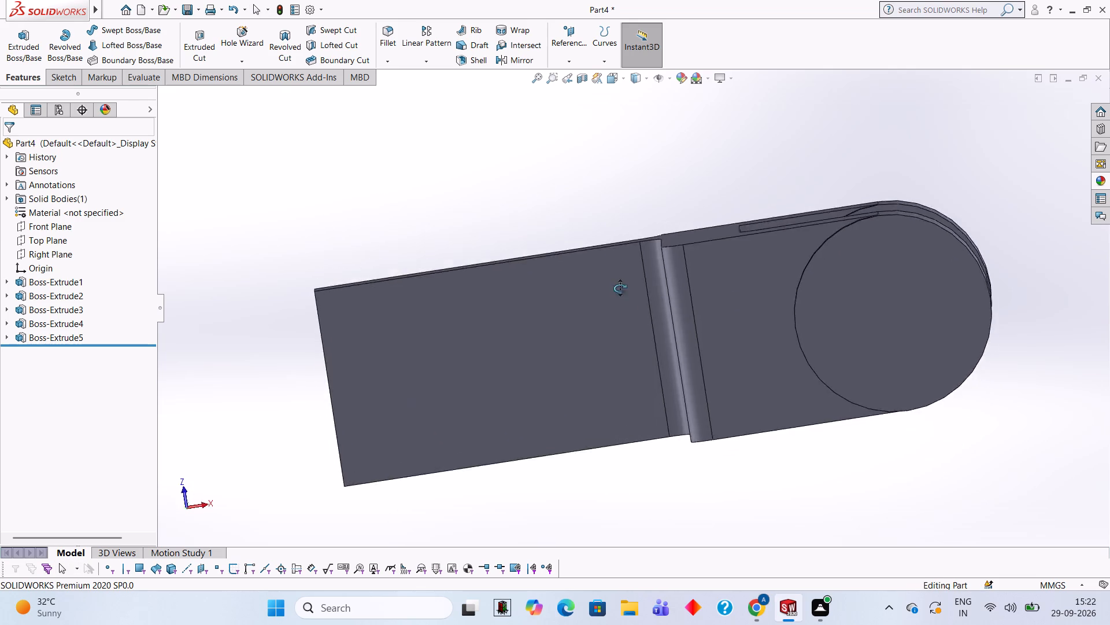
pyautogui.moveTo(620, 288); pyautogui.dragTo(626, 222, button='middle')
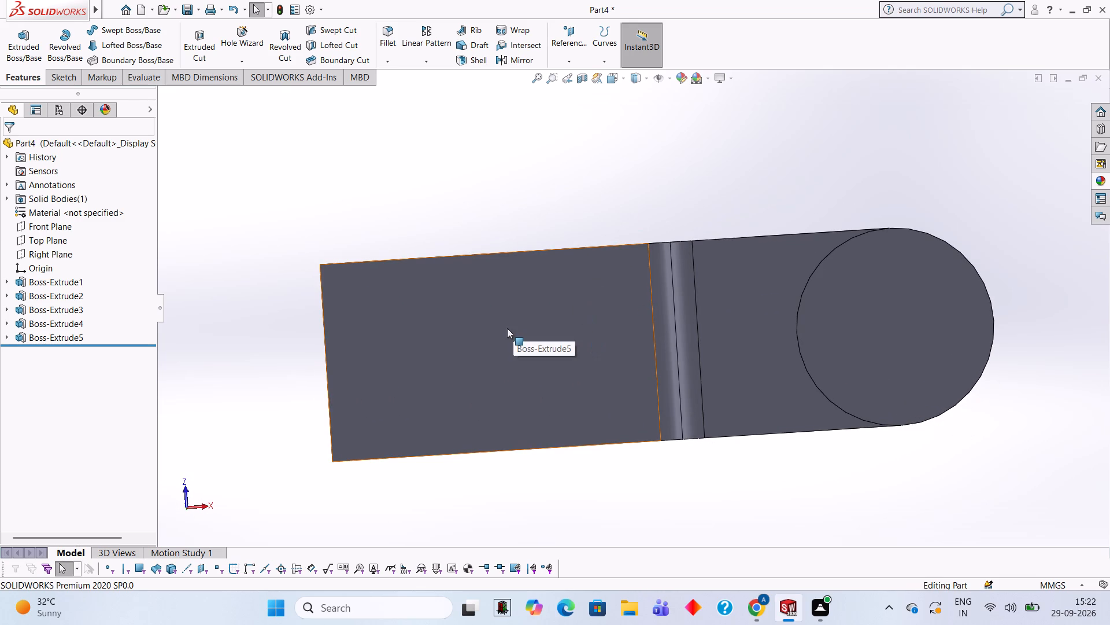
pyautogui.click(507, 328)
pyautogui.click(564, 293)
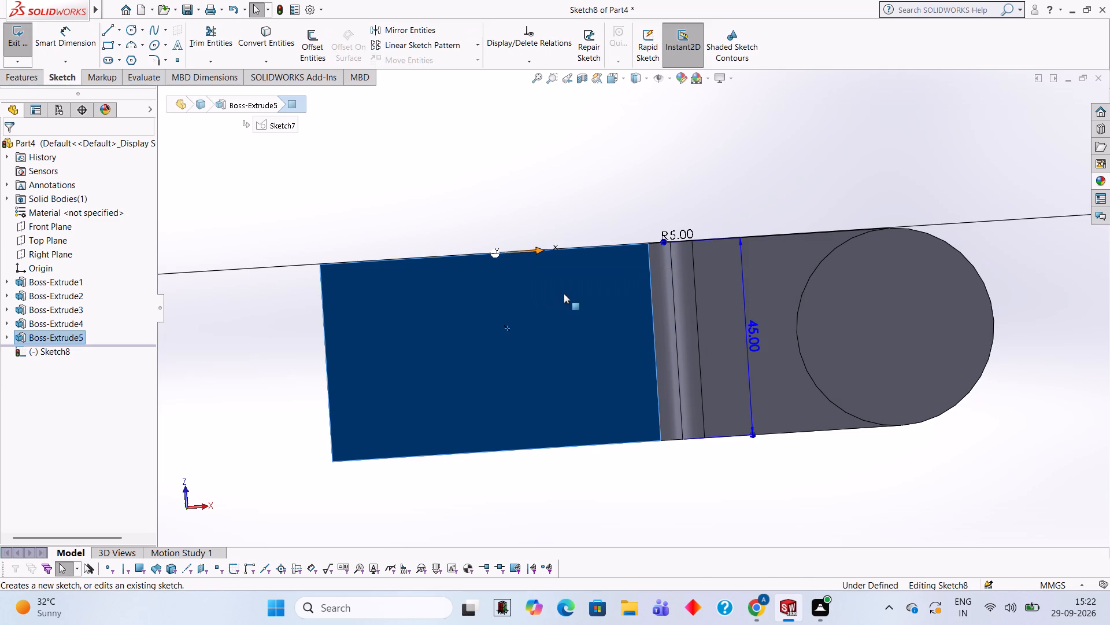
pyautogui.hotkey('ctrl', '8')
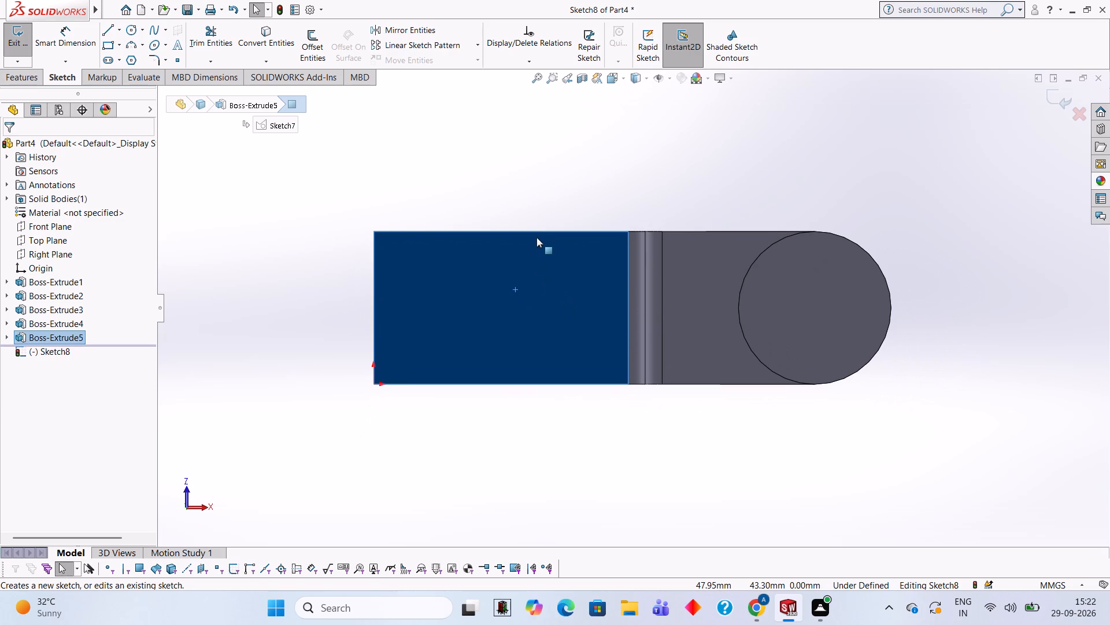
pyautogui.scroll(-1, 536, 237)
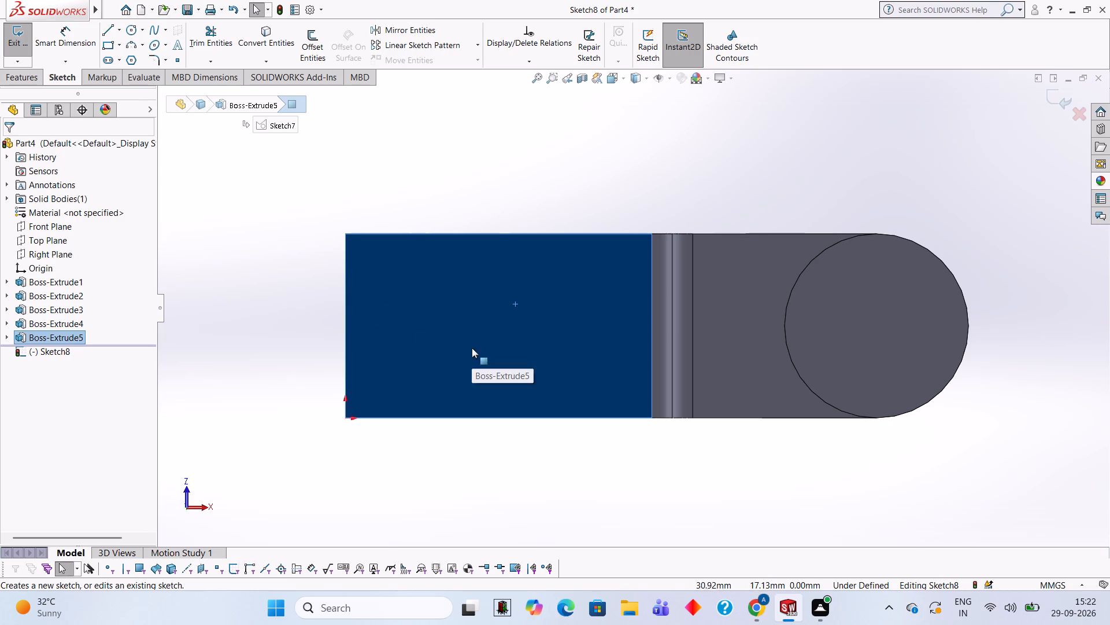
pyautogui.click(110, 35)
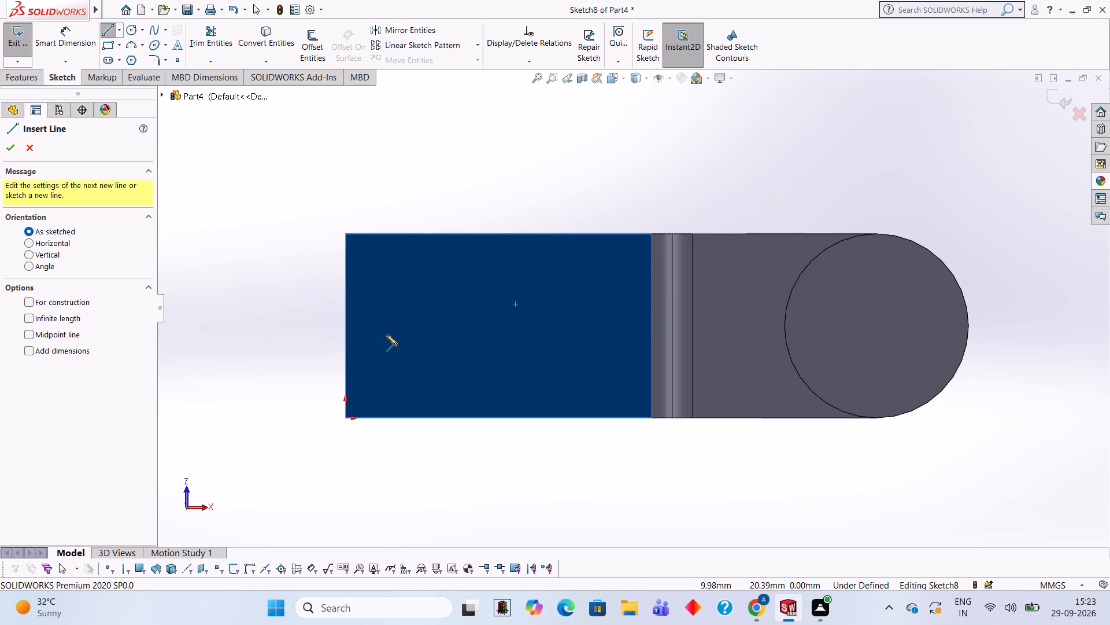
pyautogui.click(344, 234)
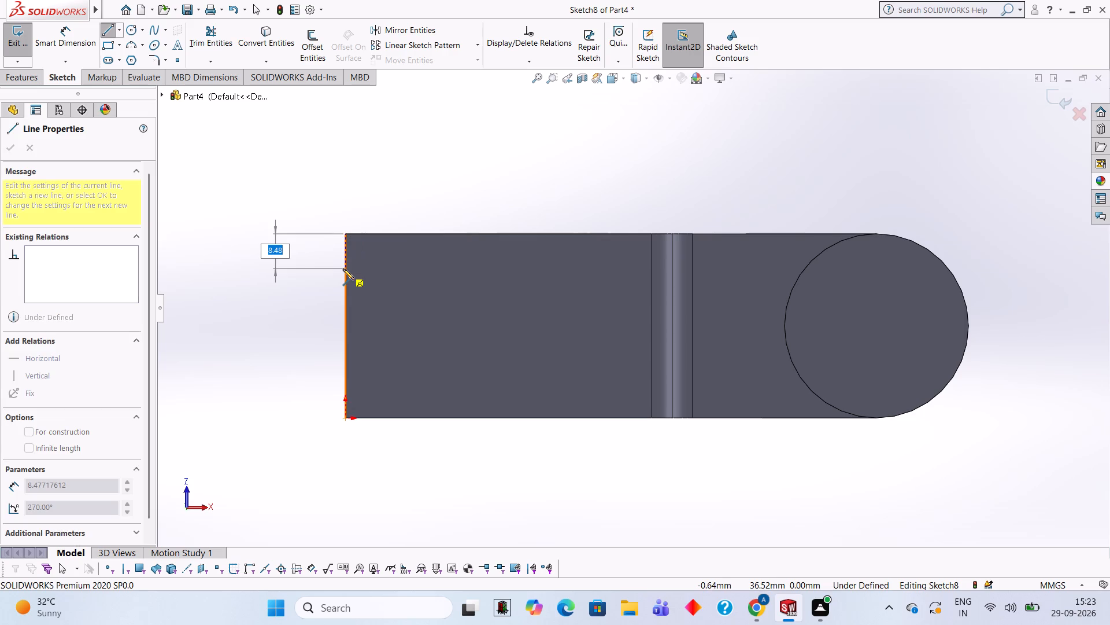
pyautogui.write('12.5')
pyautogui.press('Return')
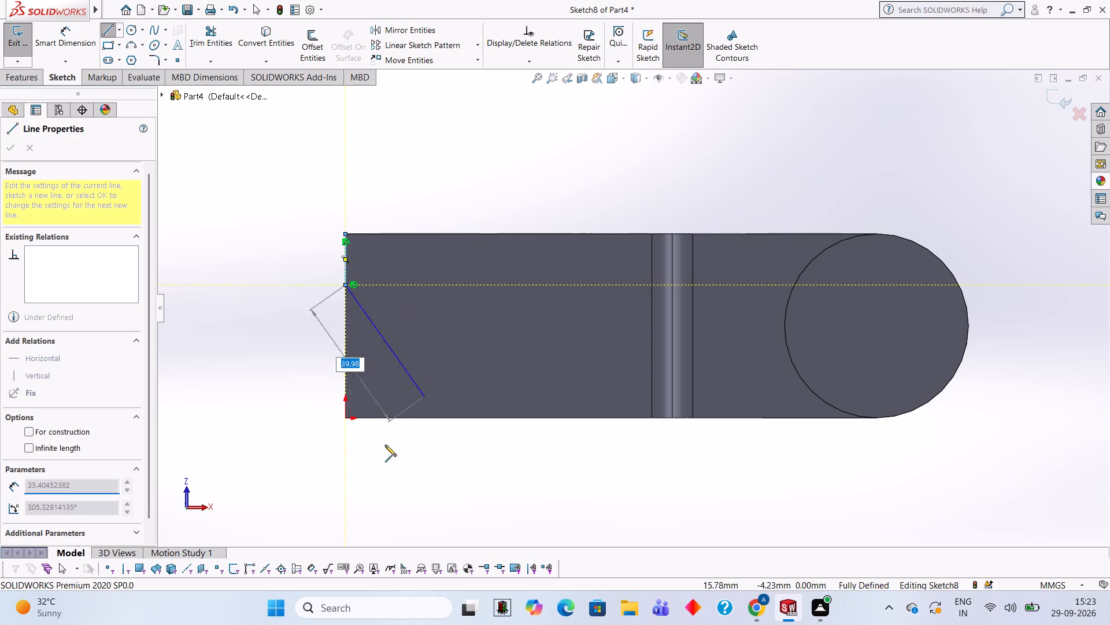
pyautogui.press('Escape')
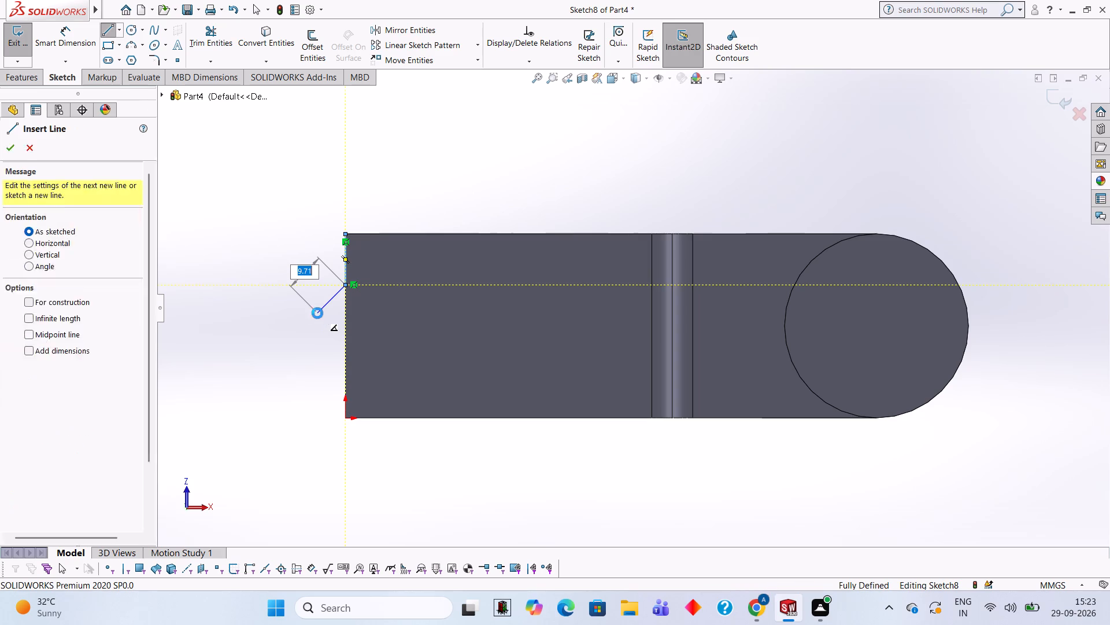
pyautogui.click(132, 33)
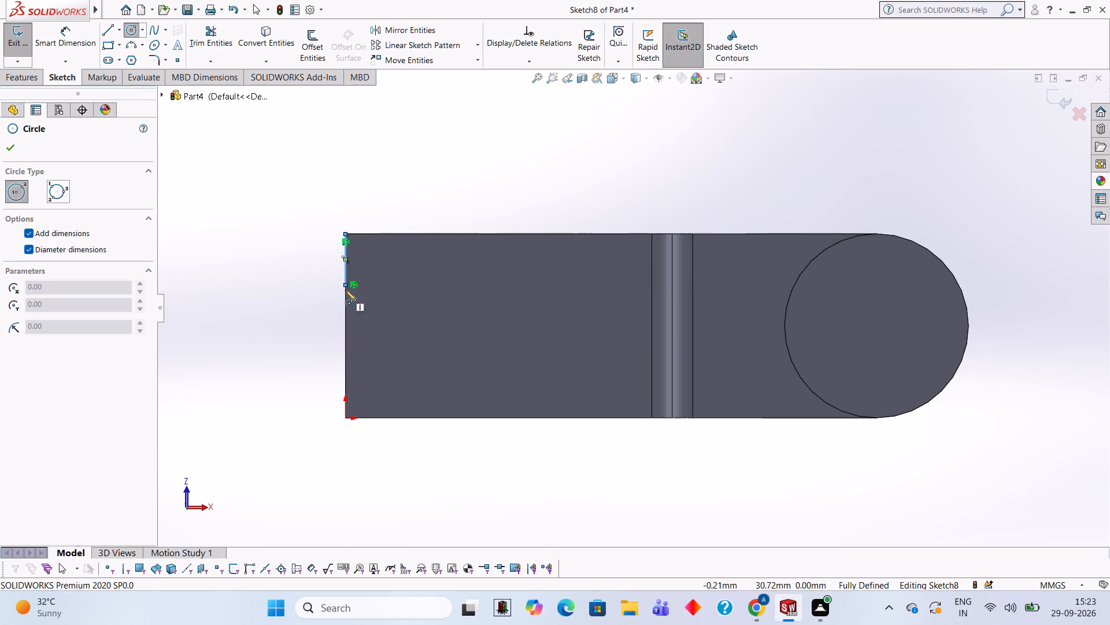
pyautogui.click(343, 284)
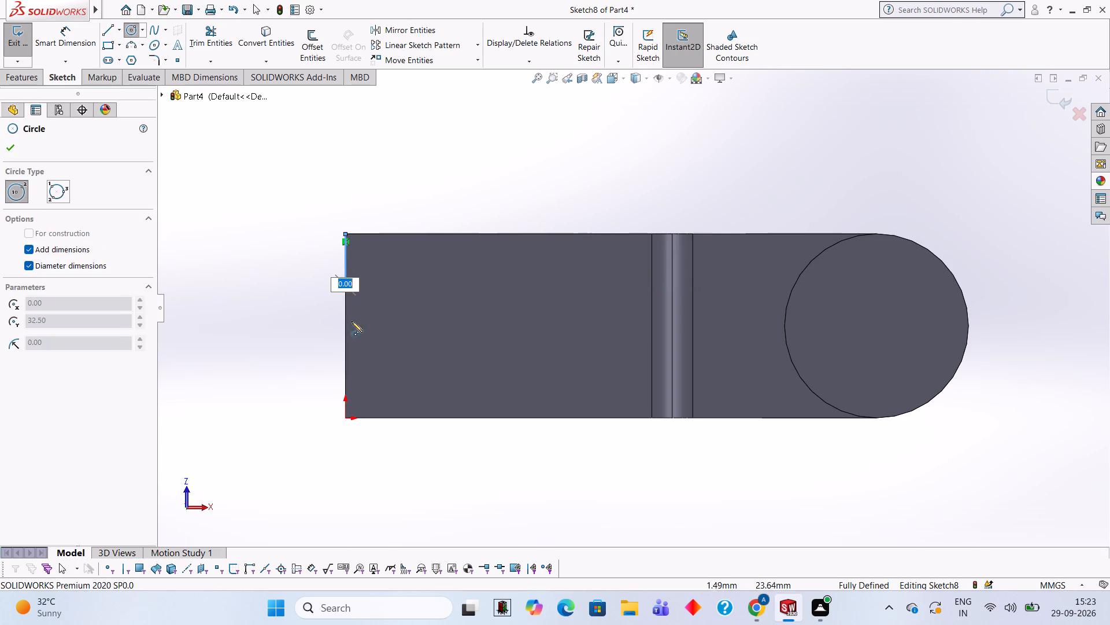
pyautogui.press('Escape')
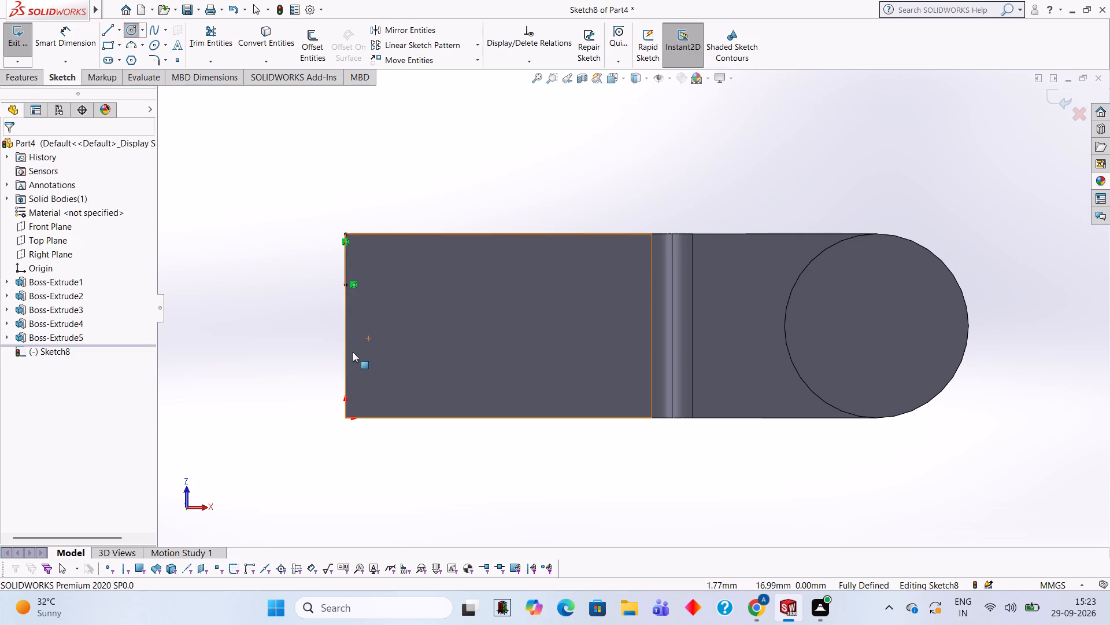
# Draw a 25 mm diameter circle centred on the inner end of the 12.5 mm line at the arm's free end.
pyautogui.click(128, 27)
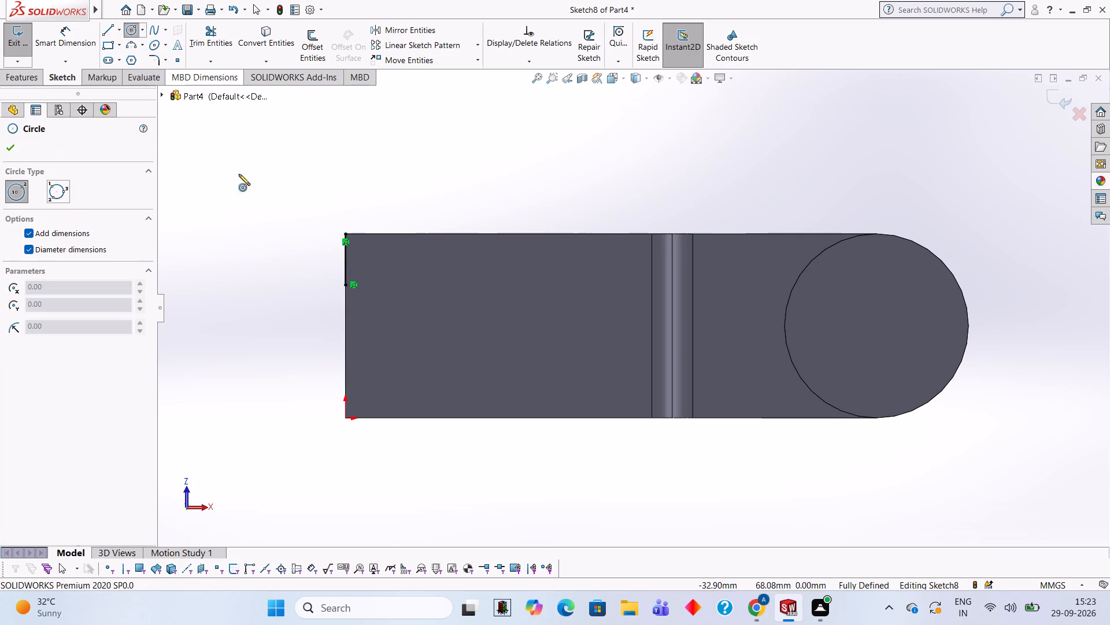
pyautogui.click(344, 285)
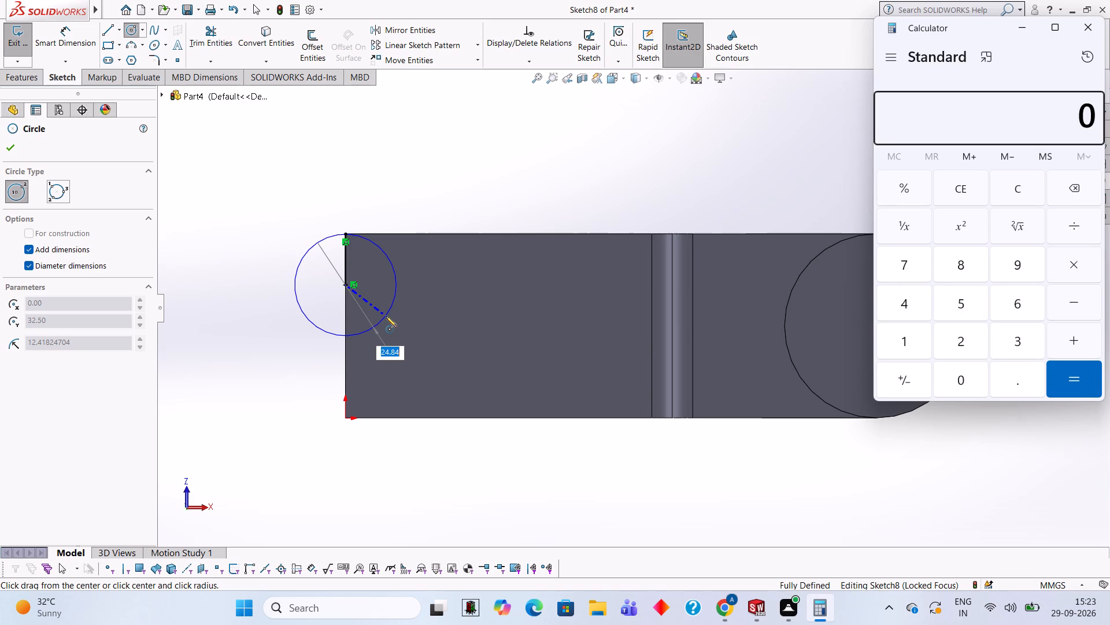
pyautogui.write('25')
pyautogui.press('Return')
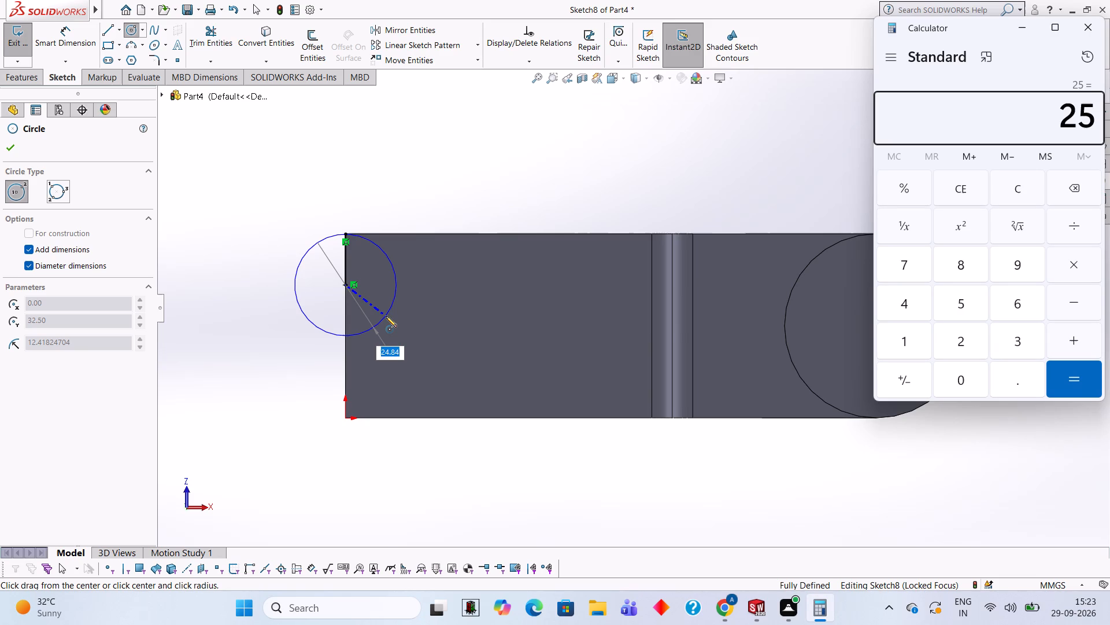
pyautogui.press('BackSpace')
pyautogui.press('BackSpace')
pyautogui.press('BackSpace')
pyautogui.press('BackSpace')
pyautogui.press('BackSpace')
pyautogui.press('BackSpace')
pyautogui.press('BackSpace')
pyautogui.press('BackSpace')
pyautogui.press('BackSpace')
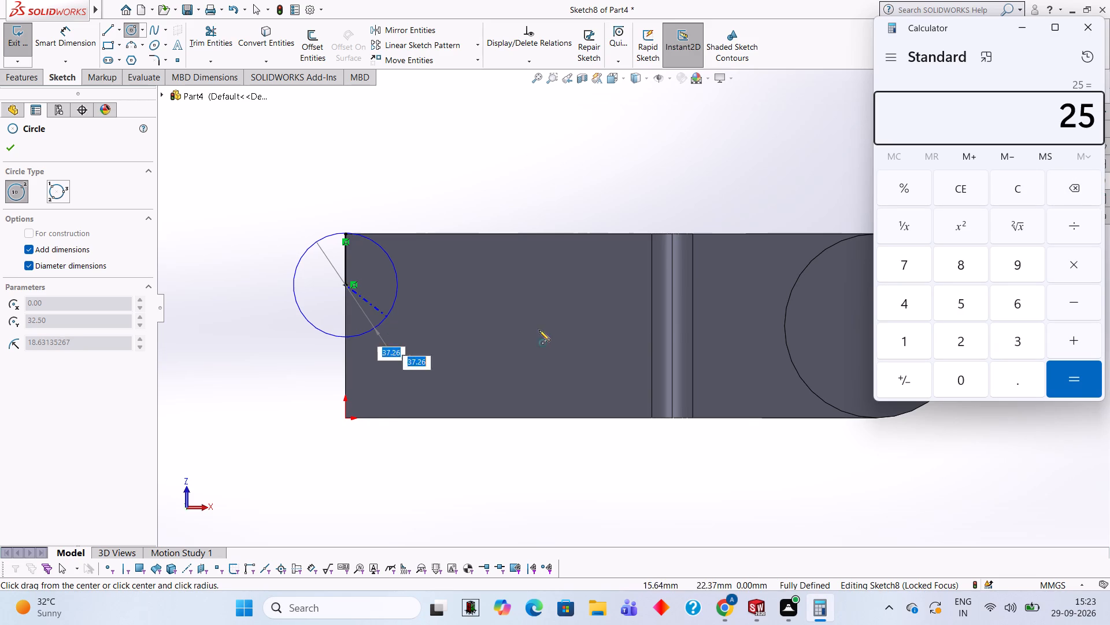
pyautogui.click(1089, 23)
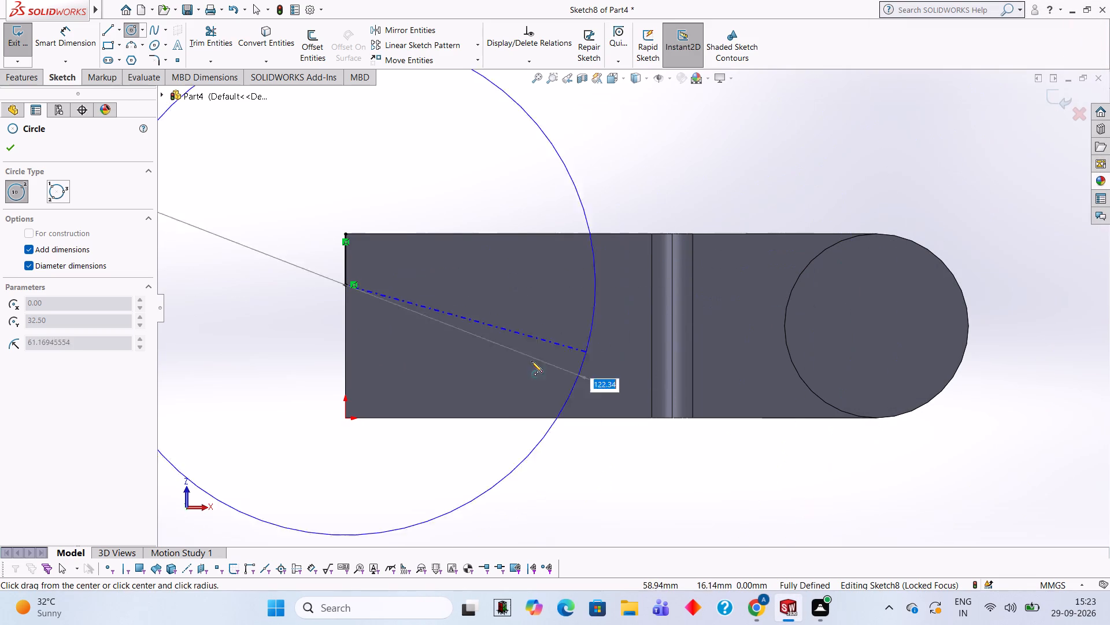
pyautogui.write('25')
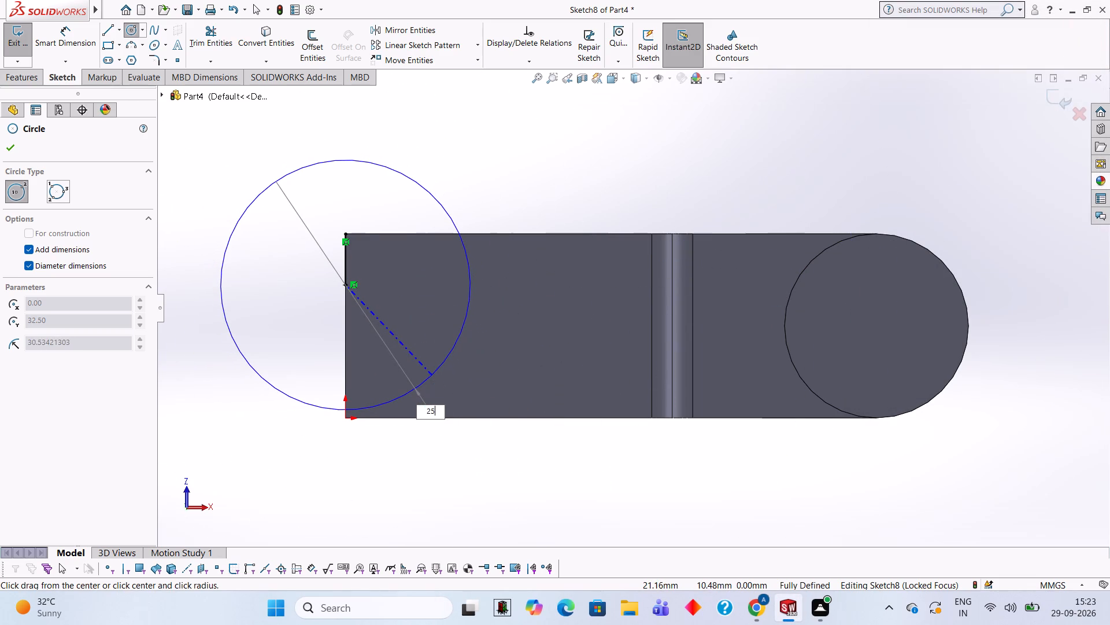
pyautogui.press('Return')
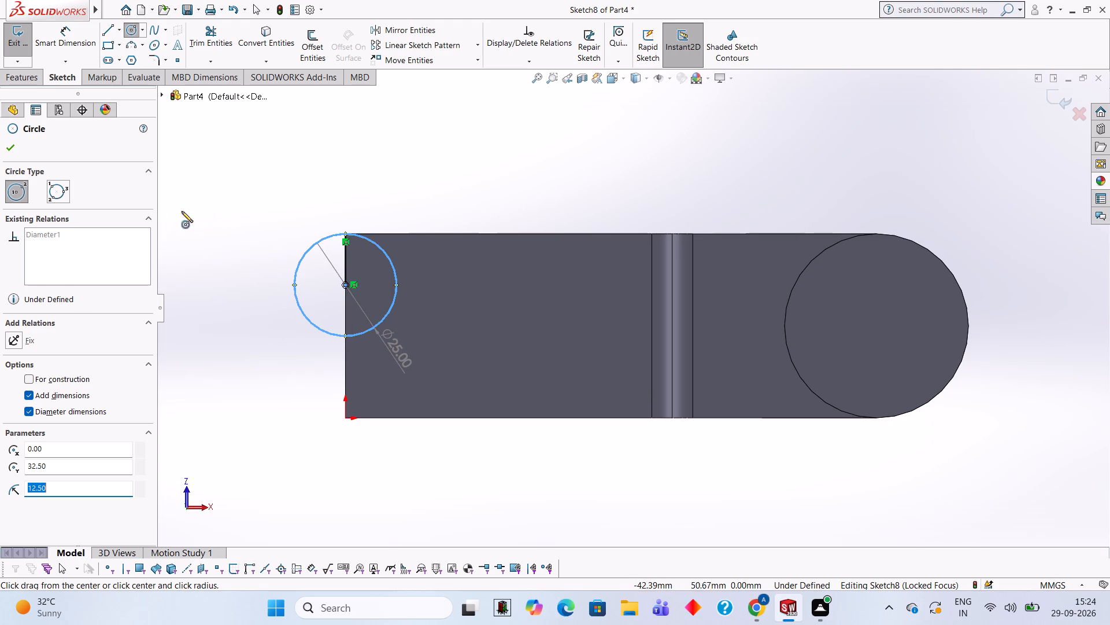
# Trim away the 12.5 mm helper line inside the circle.
pyautogui.click(219, 36)
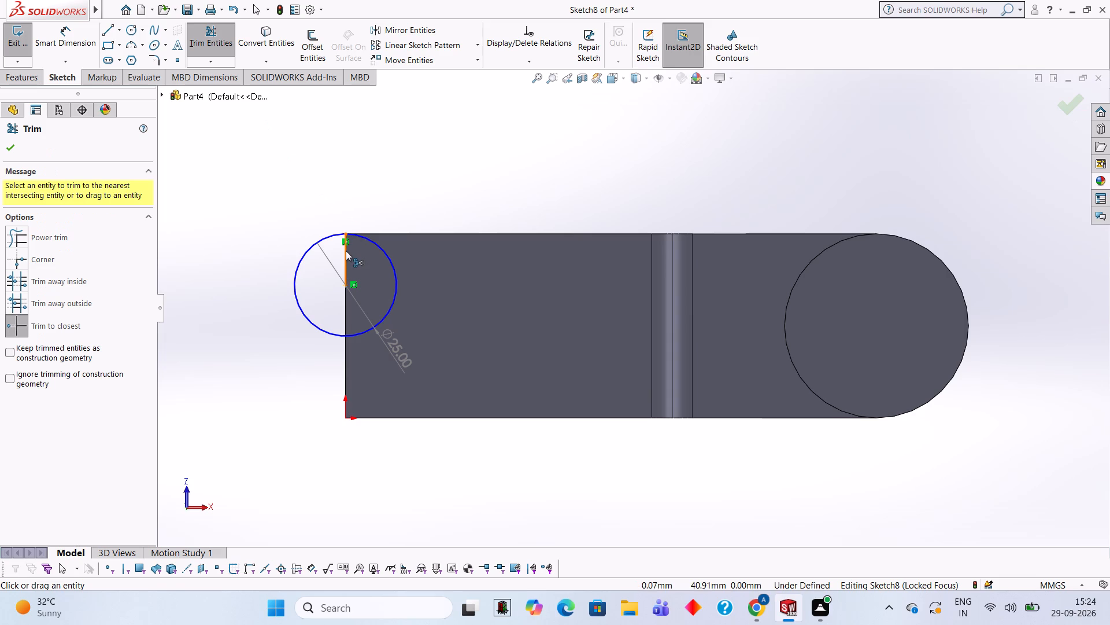
pyautogui.click(346, 251)
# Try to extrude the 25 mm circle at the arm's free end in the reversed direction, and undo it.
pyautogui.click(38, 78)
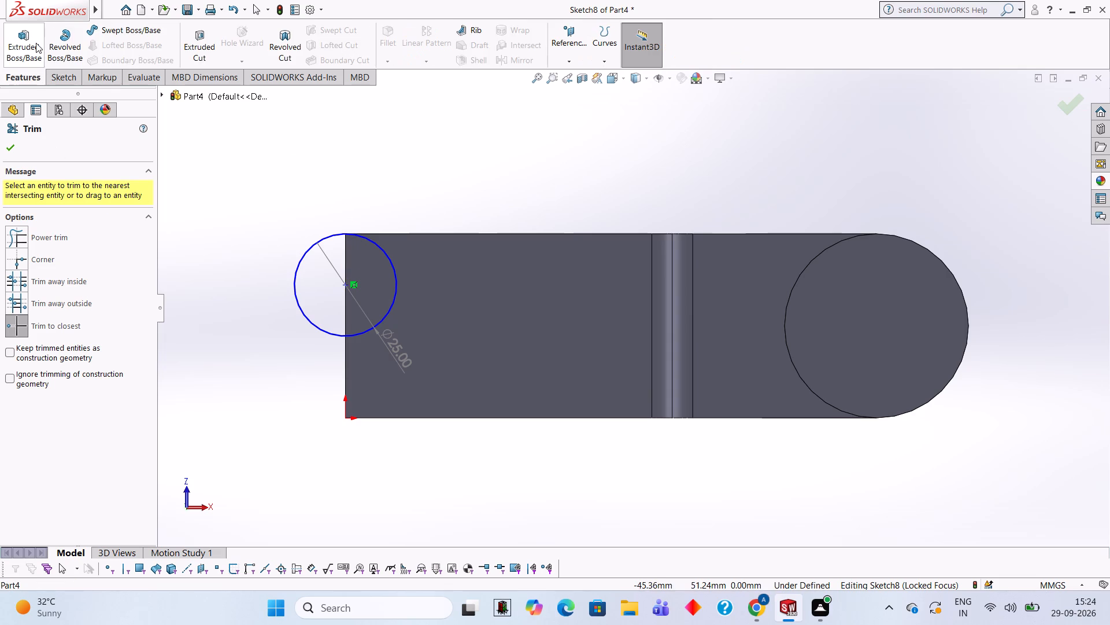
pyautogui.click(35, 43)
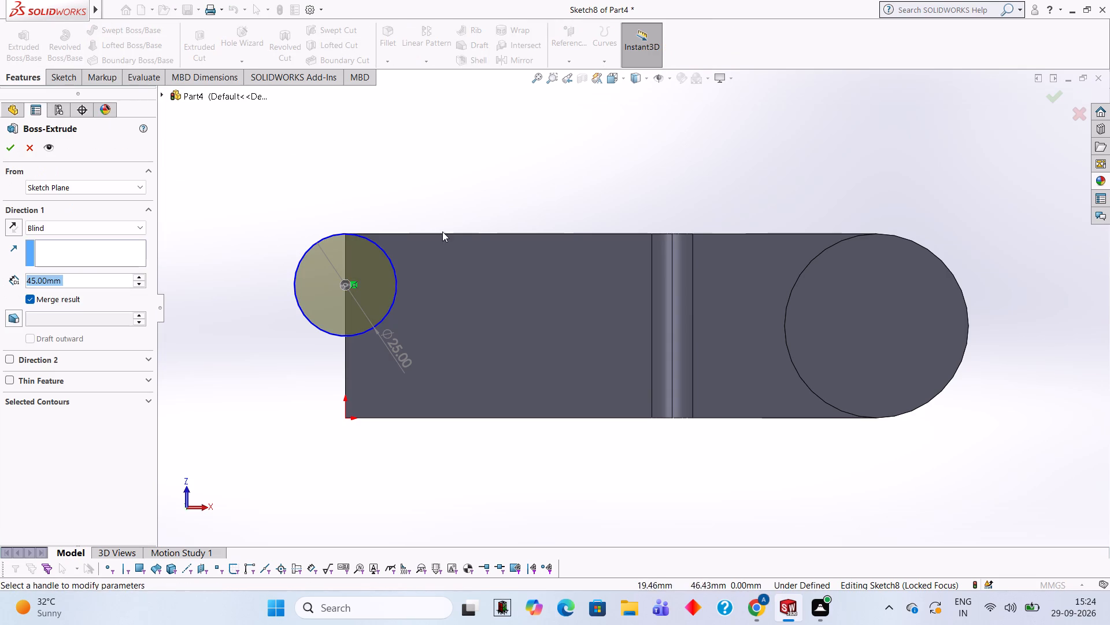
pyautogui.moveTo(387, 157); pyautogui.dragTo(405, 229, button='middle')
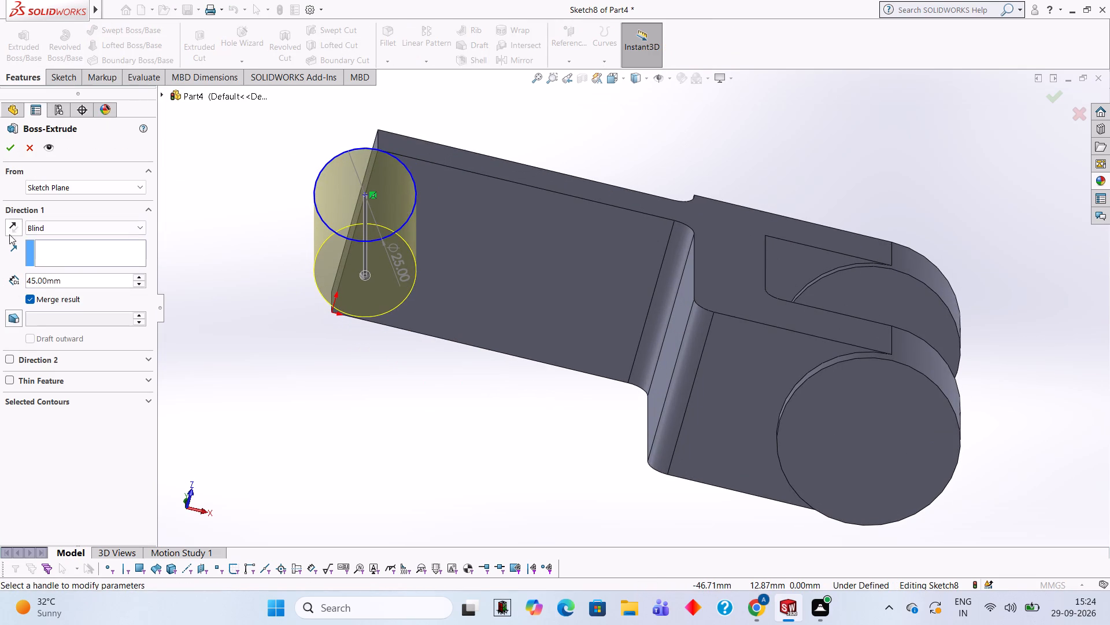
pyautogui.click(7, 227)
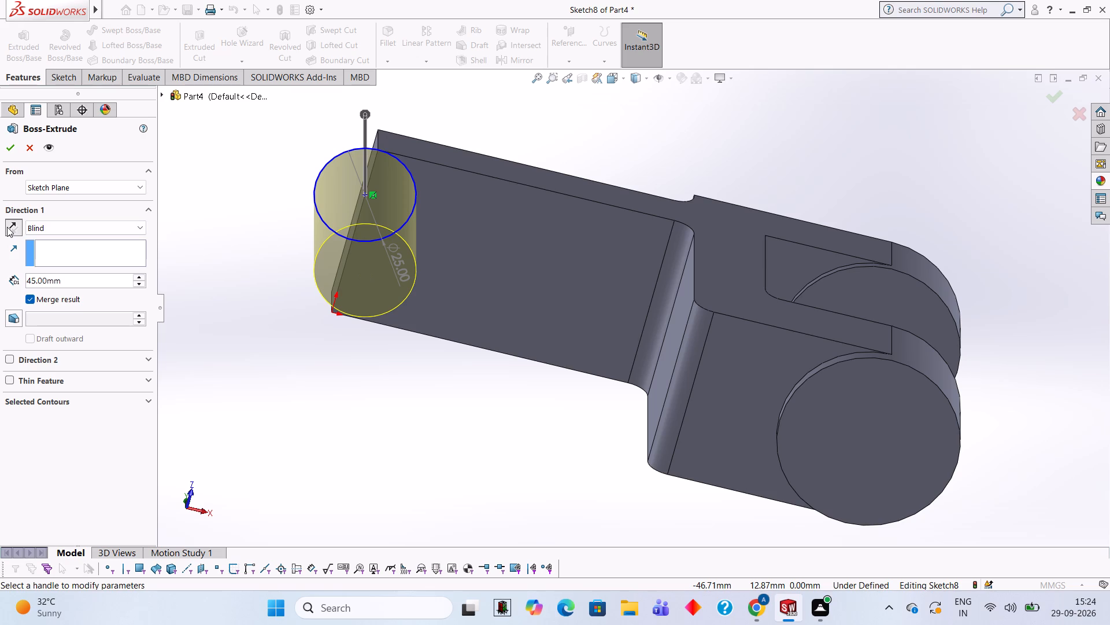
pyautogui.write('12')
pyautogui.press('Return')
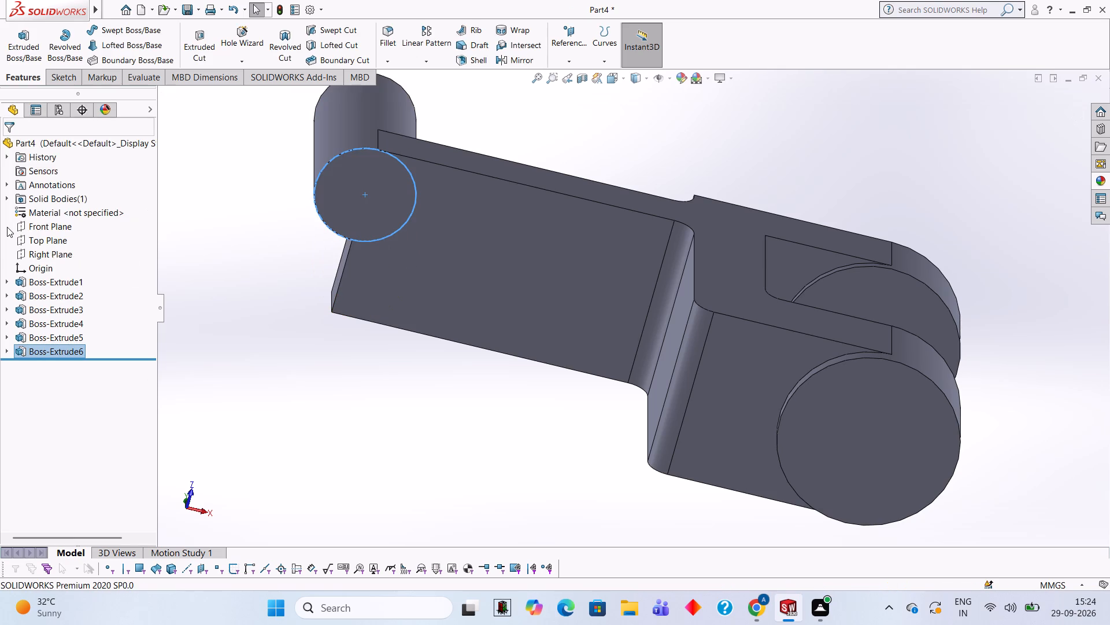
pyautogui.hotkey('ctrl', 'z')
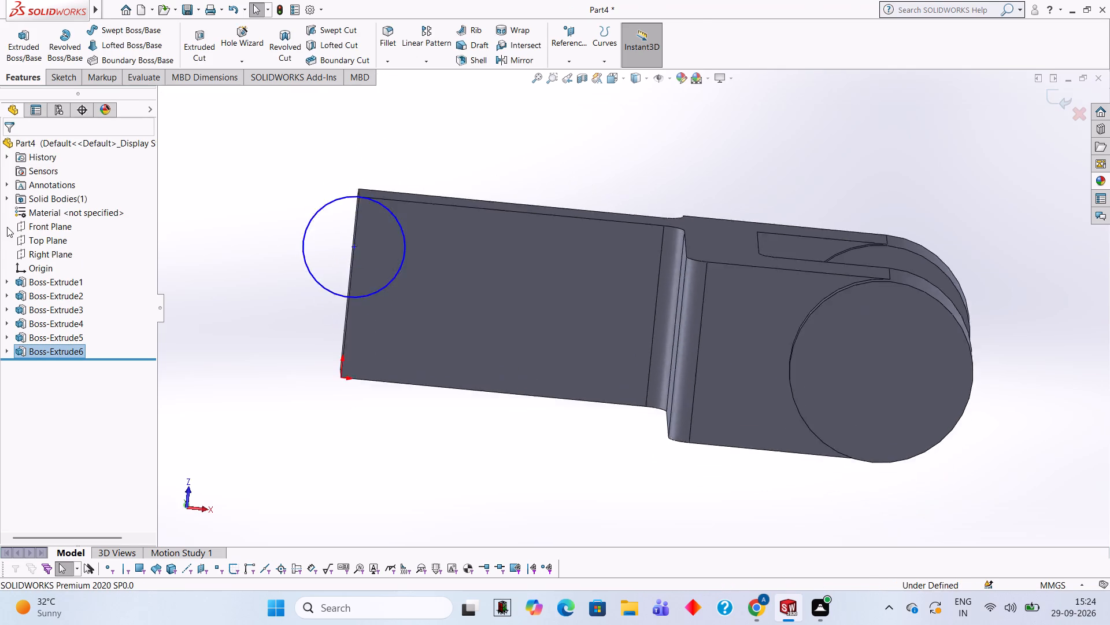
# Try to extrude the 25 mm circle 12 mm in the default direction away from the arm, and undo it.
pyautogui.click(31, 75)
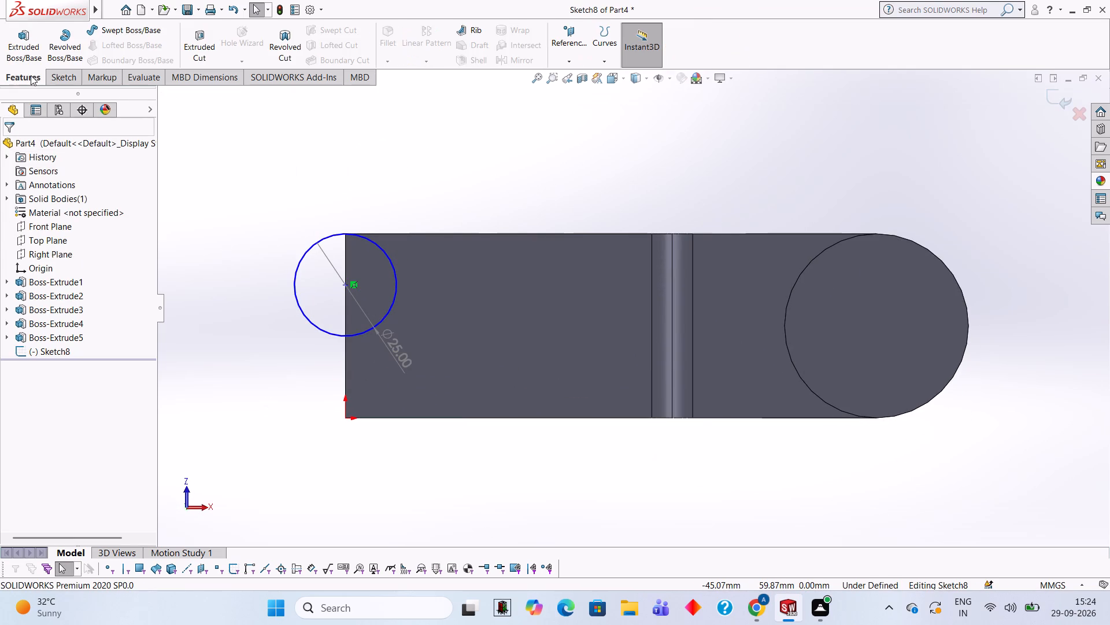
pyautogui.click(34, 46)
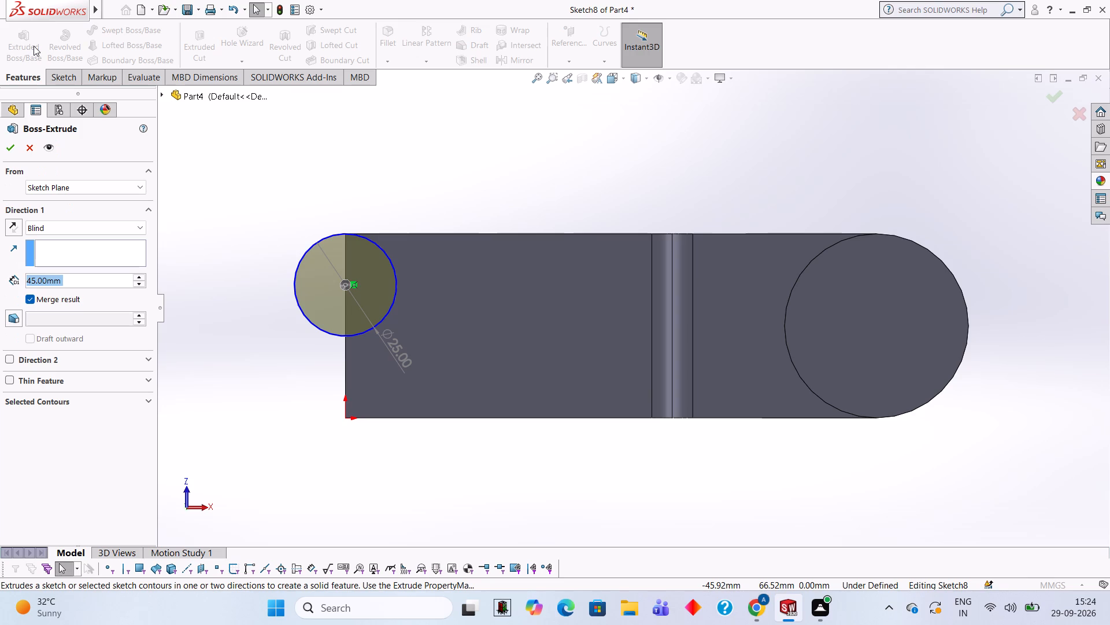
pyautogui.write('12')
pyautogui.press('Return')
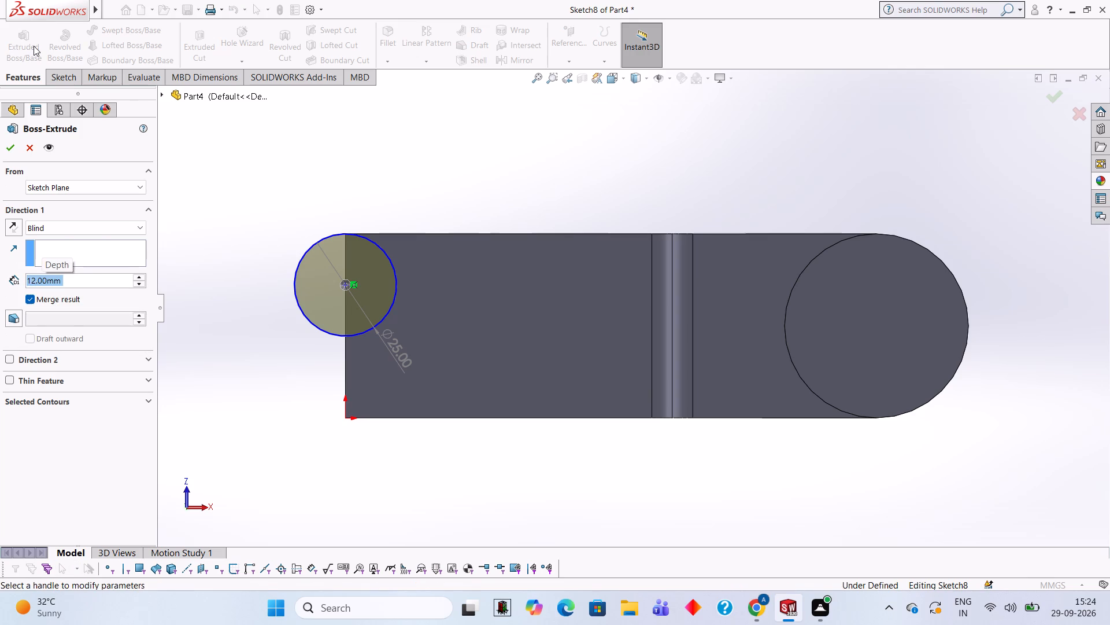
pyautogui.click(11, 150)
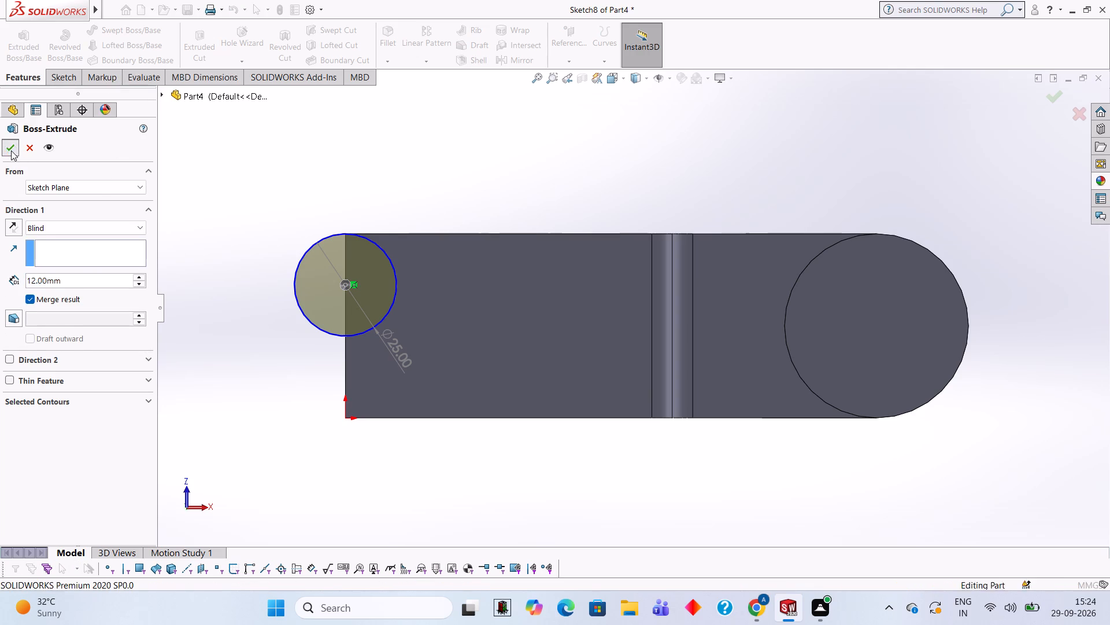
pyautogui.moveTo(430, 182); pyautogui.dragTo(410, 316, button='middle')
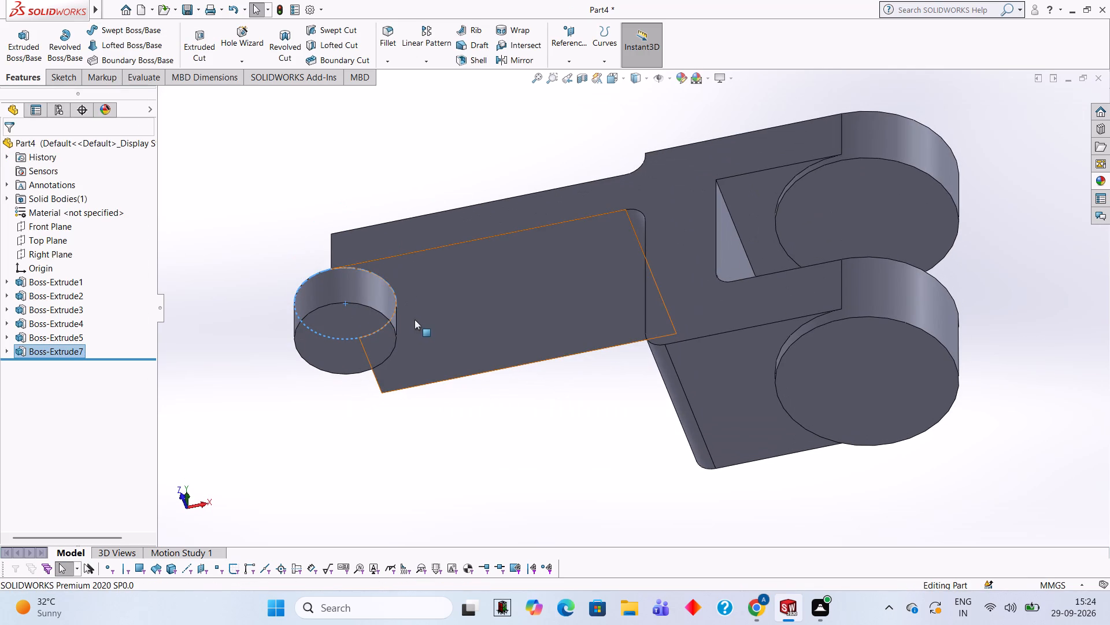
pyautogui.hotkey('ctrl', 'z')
# Extrude the 25 mm circle 12 mm in the reversed direction, through the arm's thickness.
pyautogui.click(31, 82)
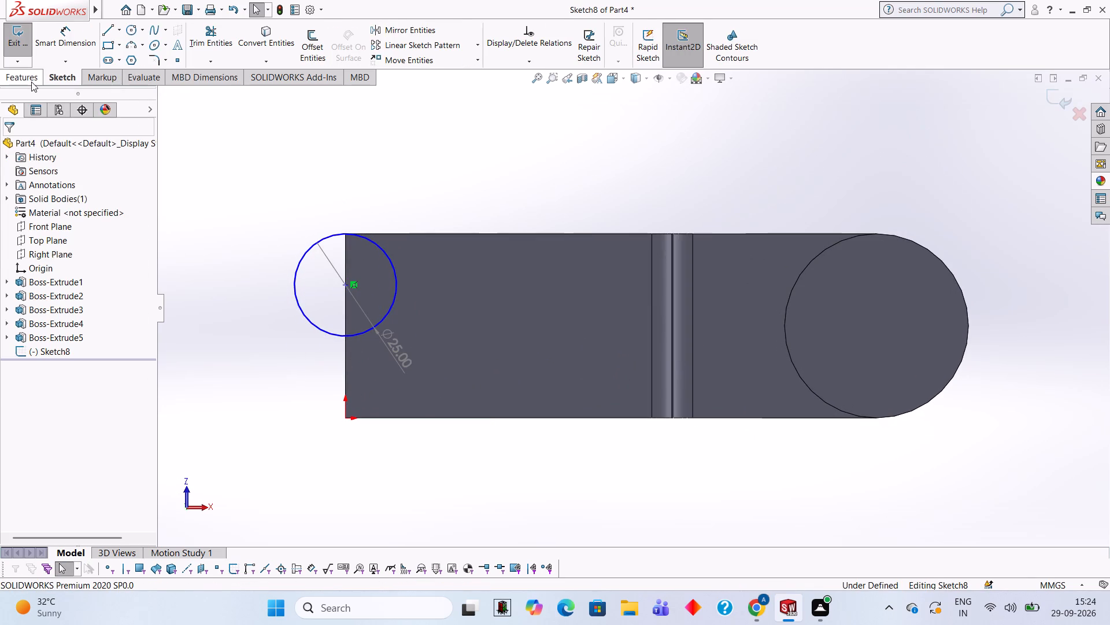
pyautogui.click(18, 58)
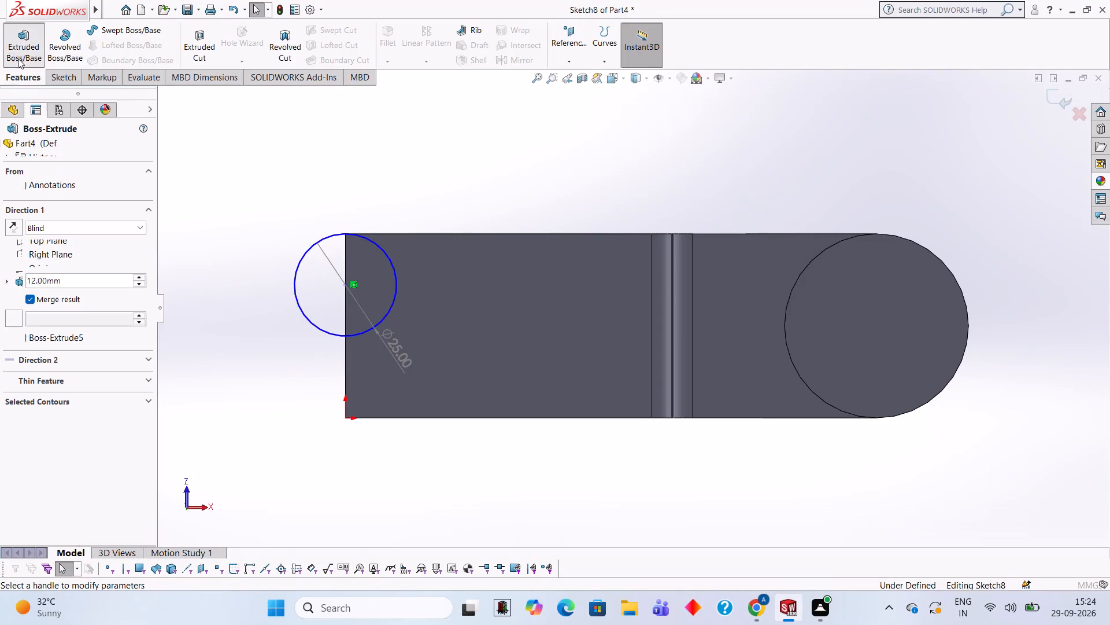
pyautogui.click(18, 220)
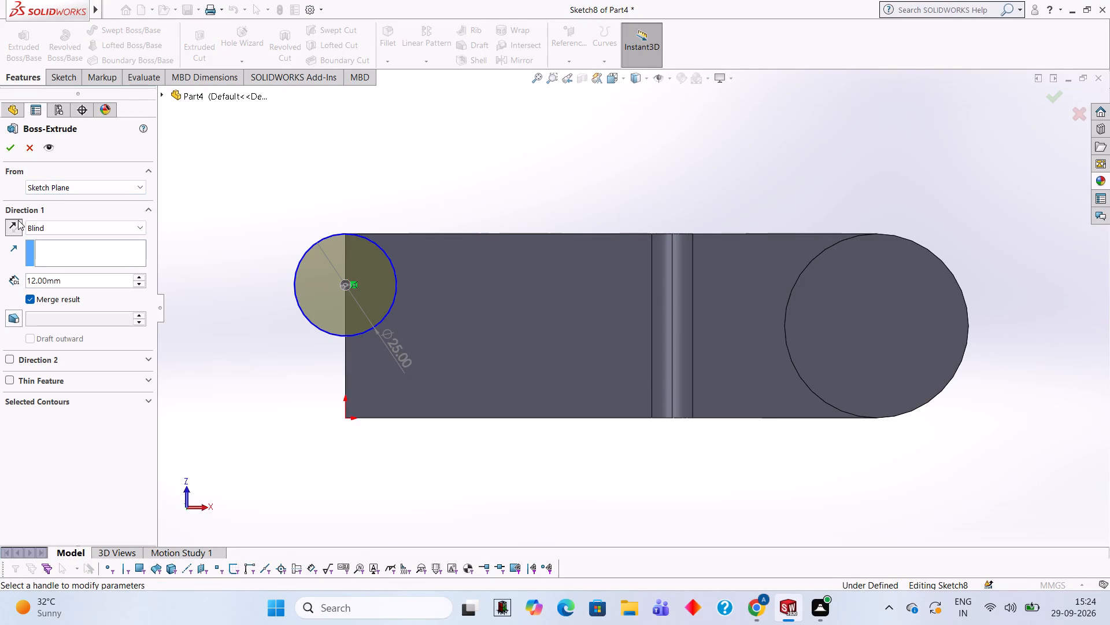
pyautogui.click(17, 149)
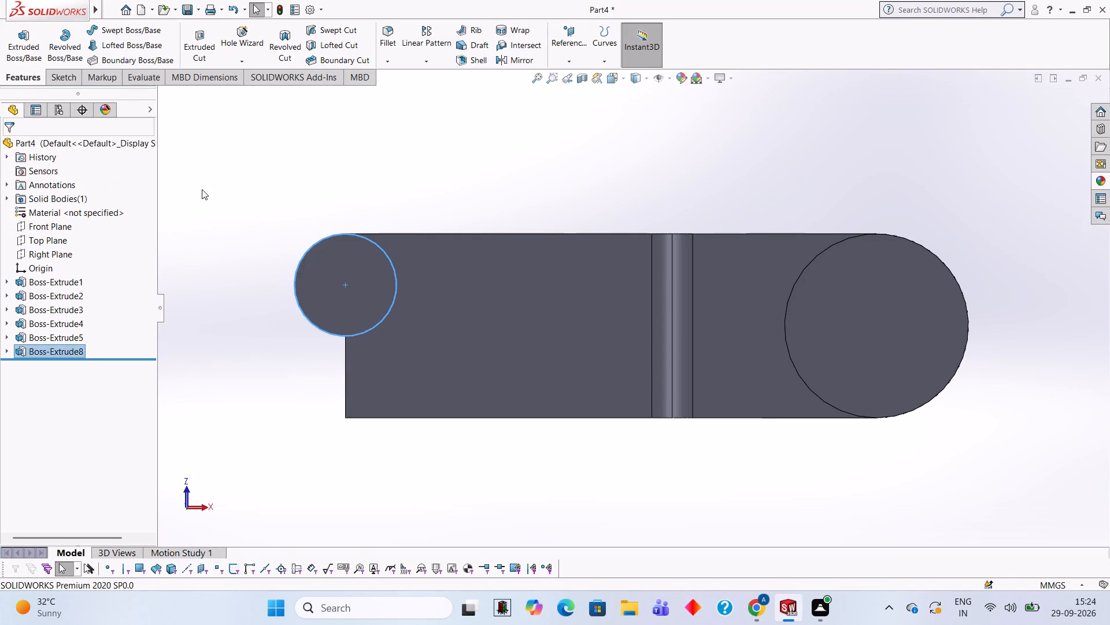
pyautogui.click(202, 189)
pyautogui.moveTo(480, 185); pyautogui.dragTo(483, 230, button='middle')
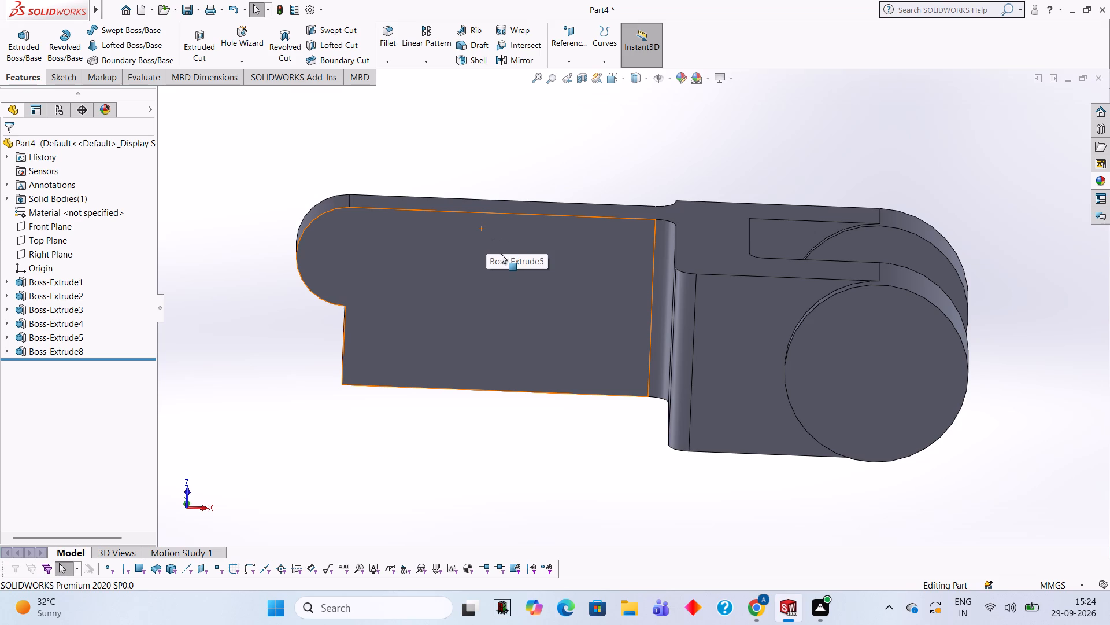
# Sketch a closed 75 by 20 mm right triangle on the arm's underside, its sloping side running from the rounded end to the fillet-side corner.
pyautogui.scroll(1, 541, 230)
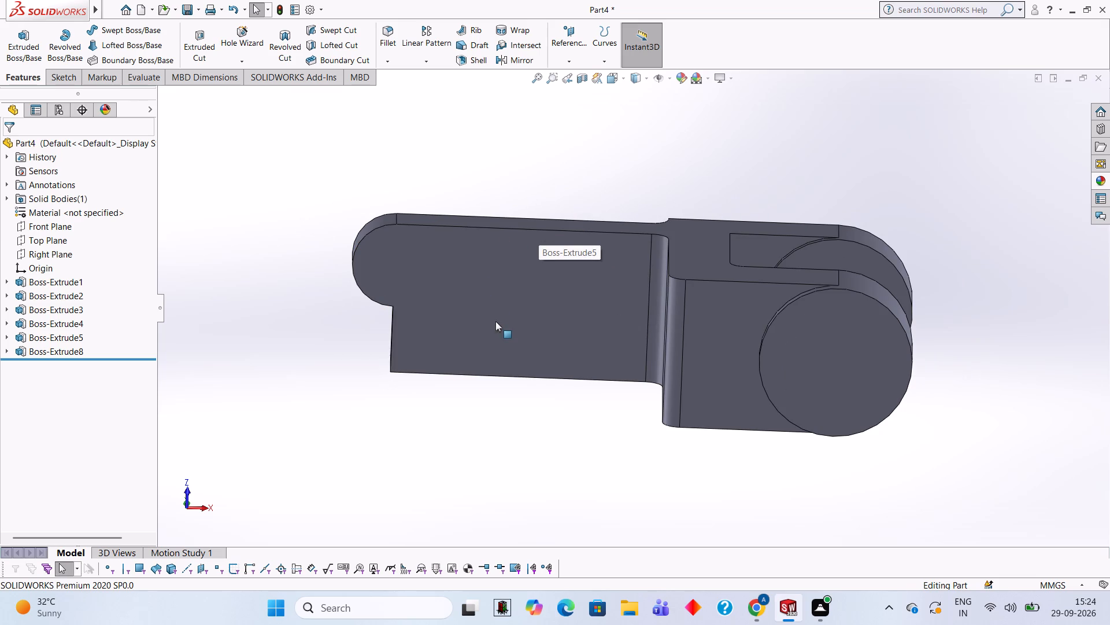
pyautogui.moveTo(532, 322); pyautogui.dragTo(529, 263, button='middle')
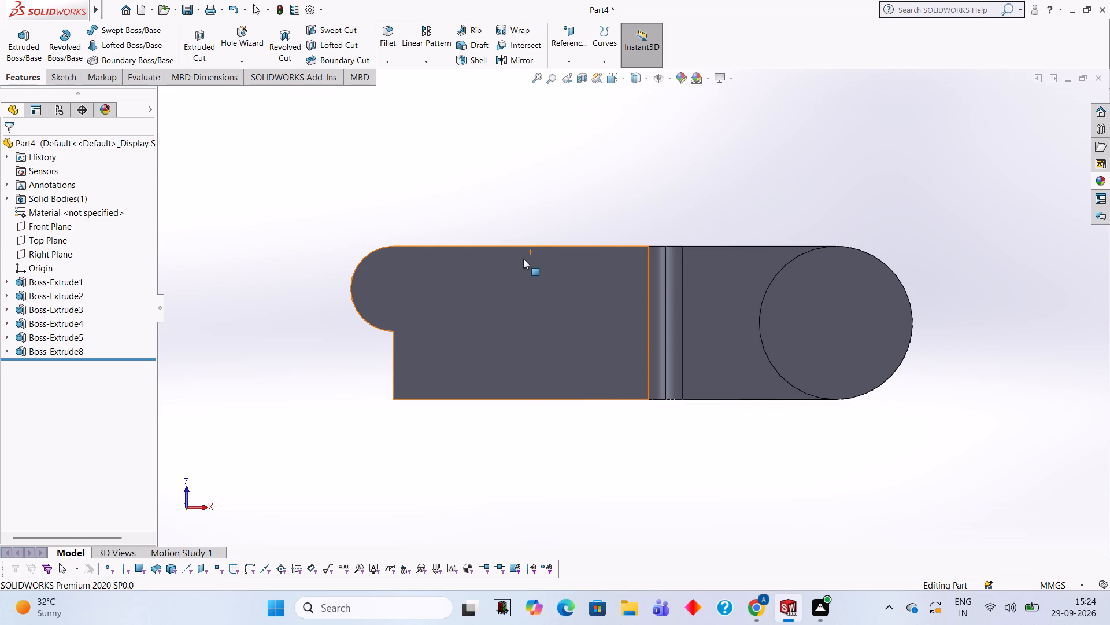
pyautogui.scroll(-2, 526, 325)
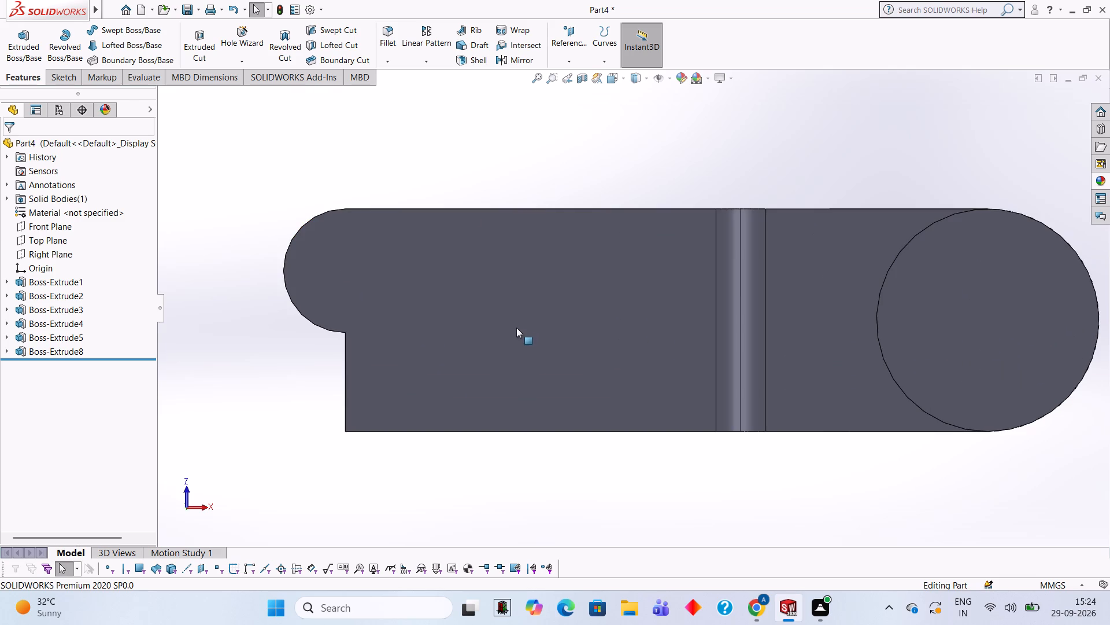
pyautogui.click(587, 321)
pyautogui.click(638, 284)
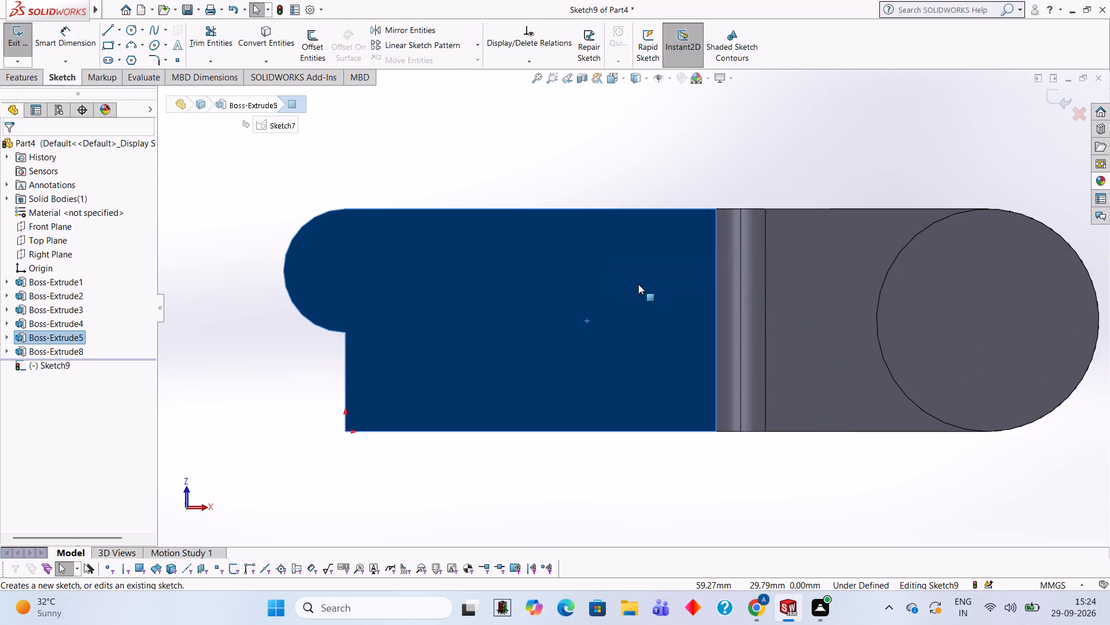
pyautogui.hotkey('ctrl', '8')
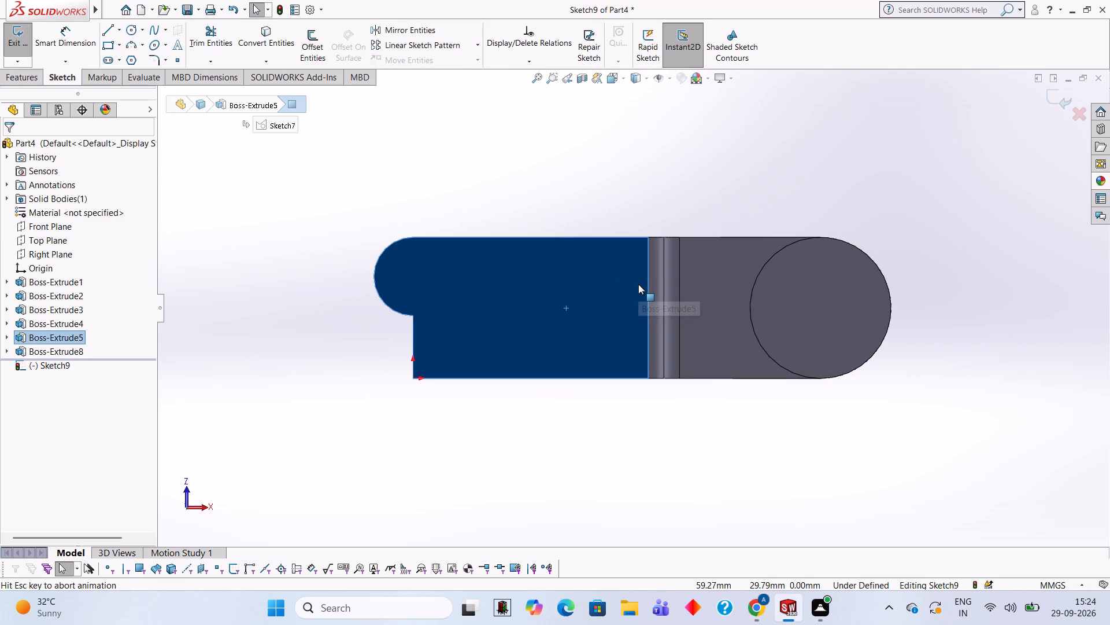
pyautogui.scroll(-2, 628, 288)
pyautogui.scroll(-1, 563, 290)
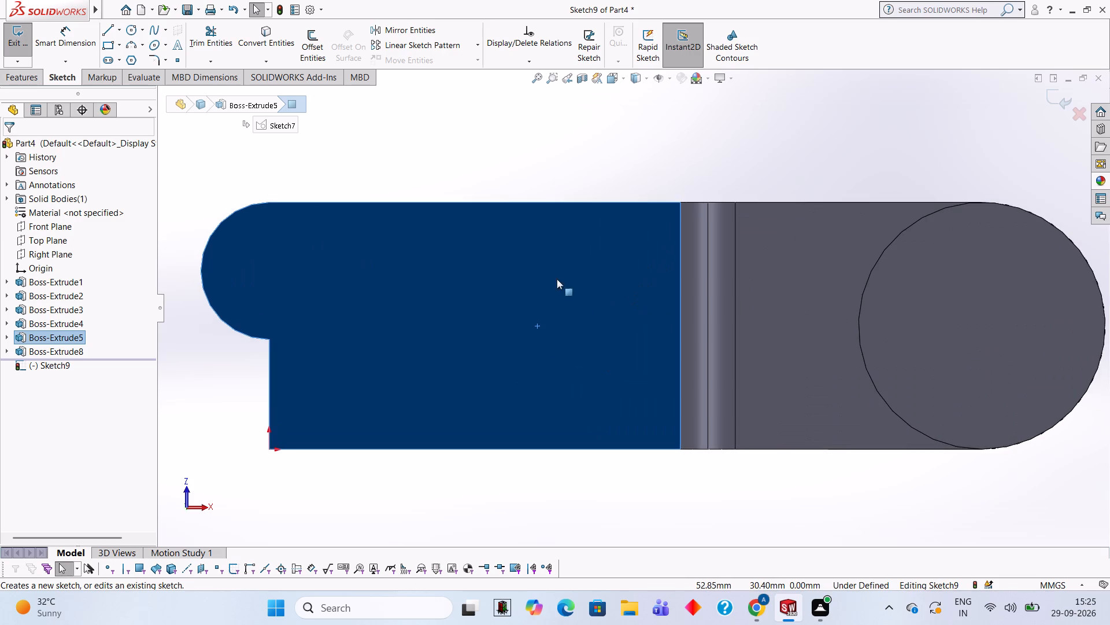
pyautogui.click(108, 27)
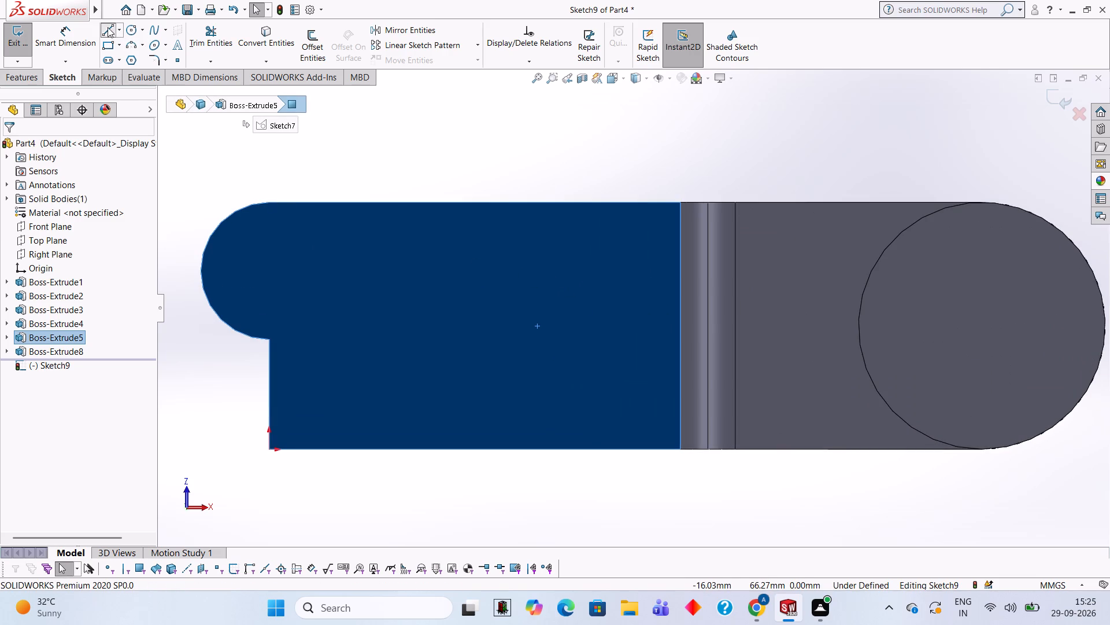
pyautogui.click(268, 339)
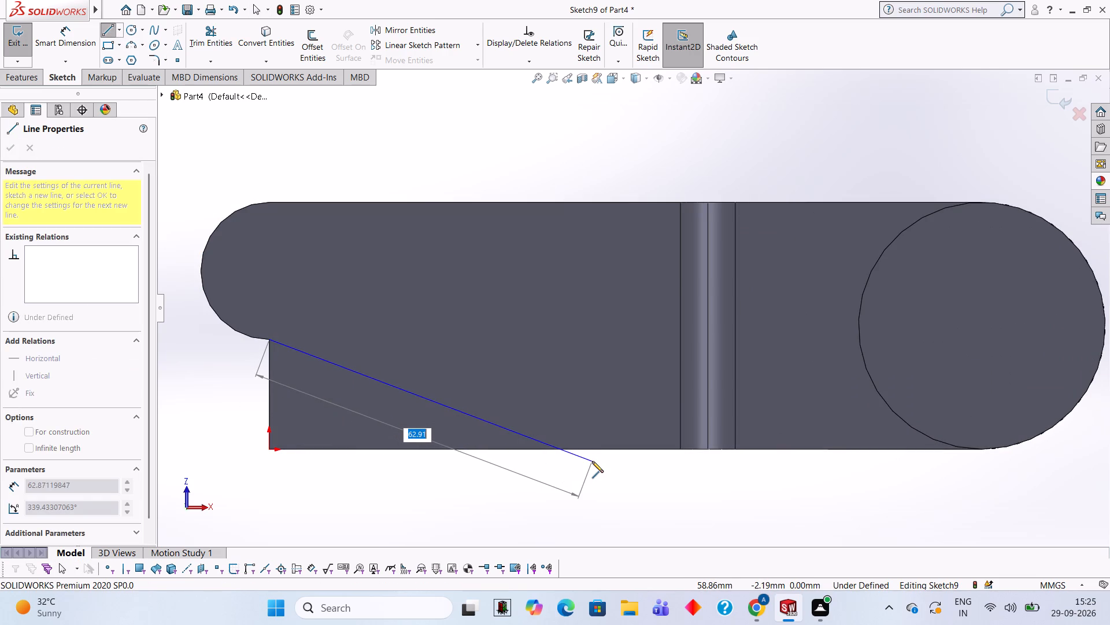
pyautogui.click(680, 448)
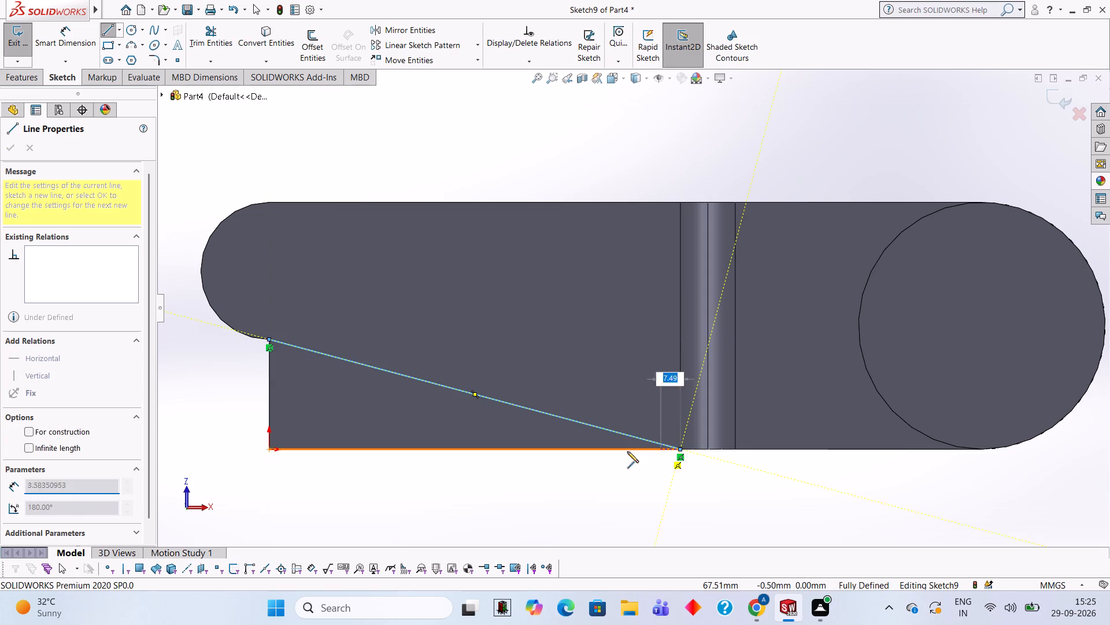
pyautogui.click(269, 449)
pyautogui.click(268, 339)
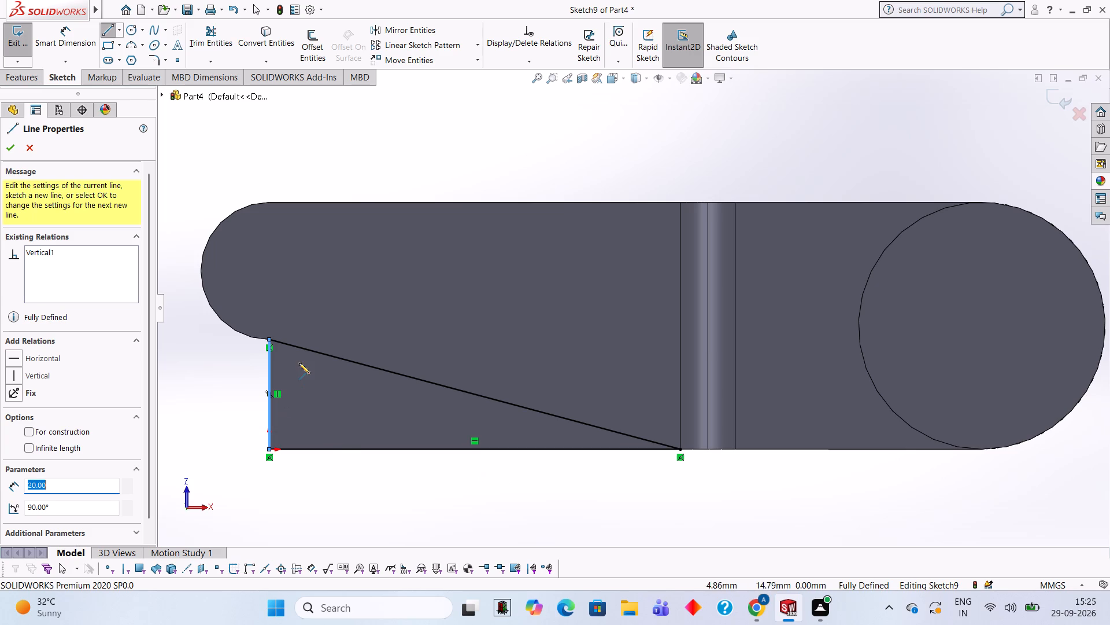
# Cut the triangular sketch 12 mm deep through the arm to taper it towards the rounded end.
pyautogui.scroll(-4, 303, 358)
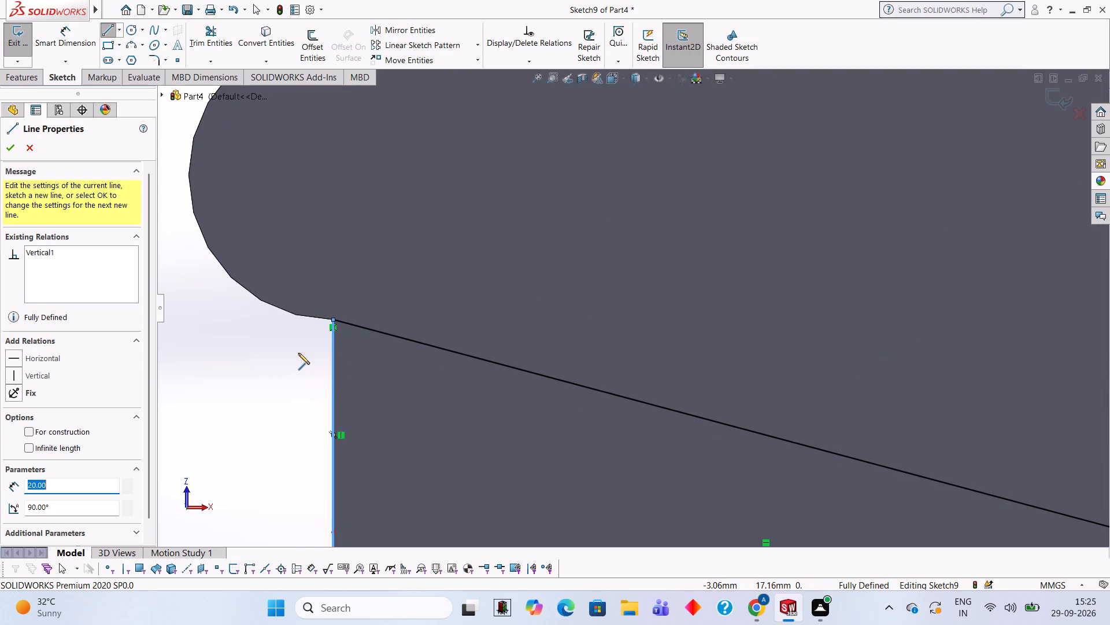
pyautogui.scroll(2, 354, 333)
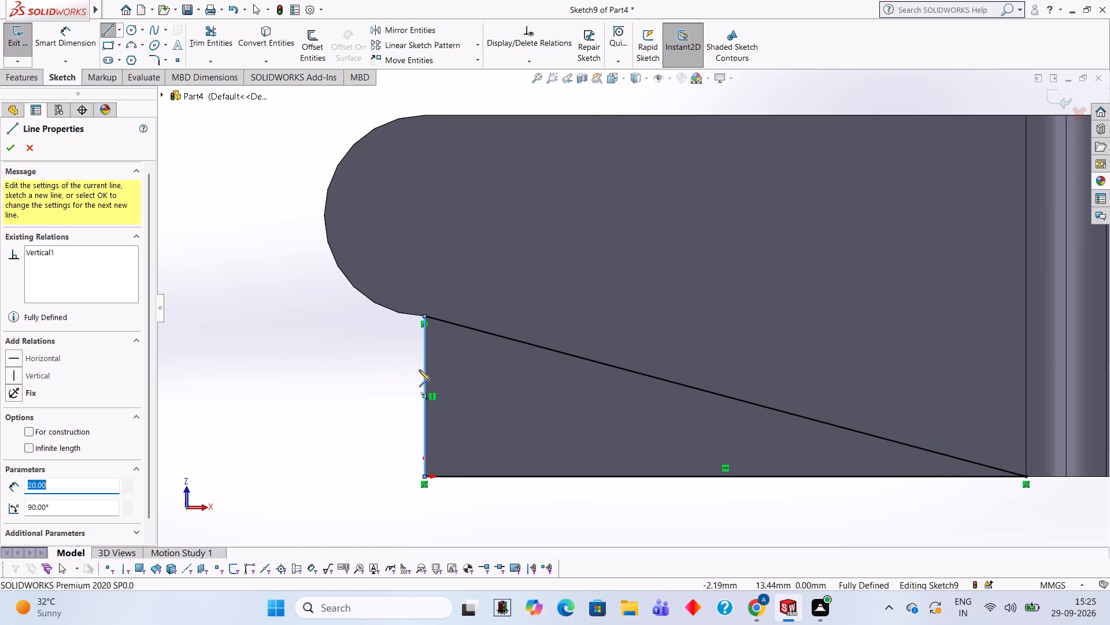
pyautogui.scroll(1, 447, 376)
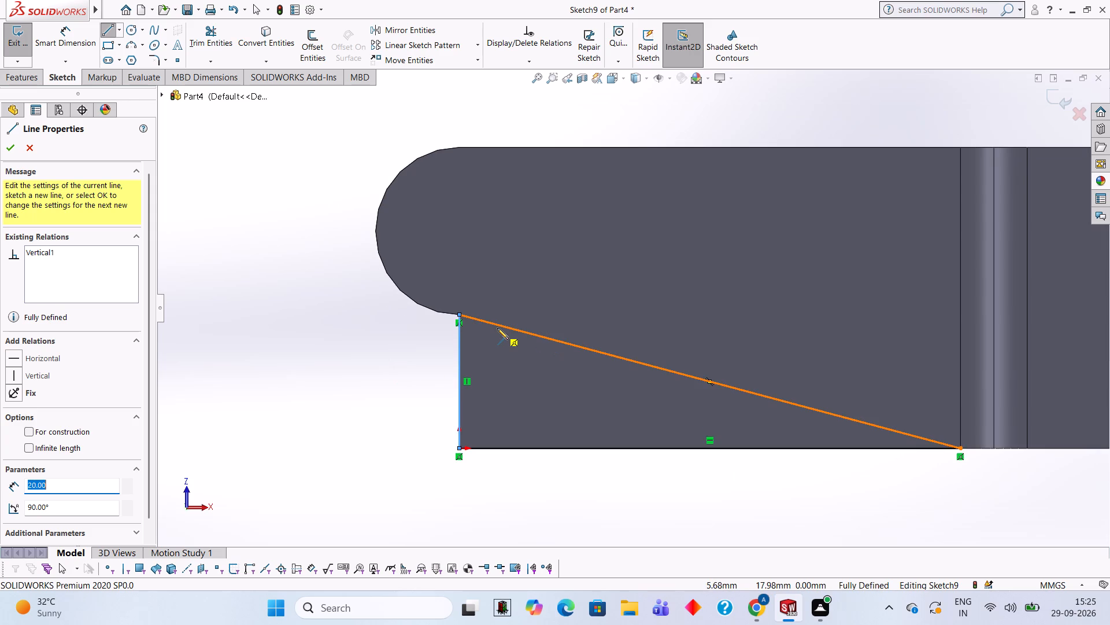
pyautogui.click(27, 75)
pyautogui.click(209, 32)
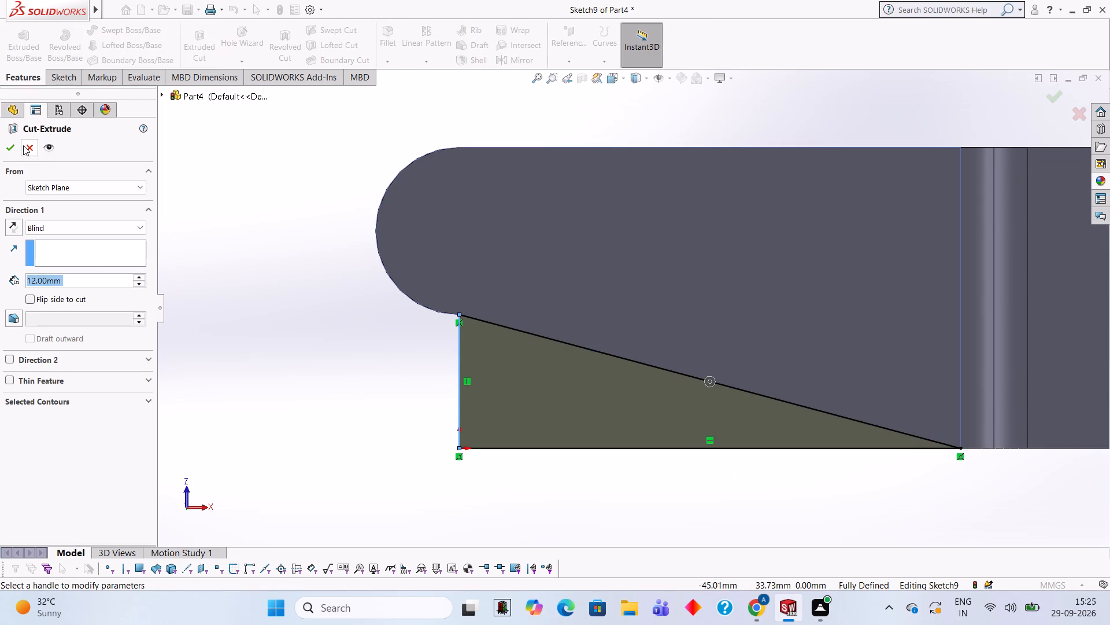
pyautogui.click(10, 152)
pyautogui.click(251, 334)
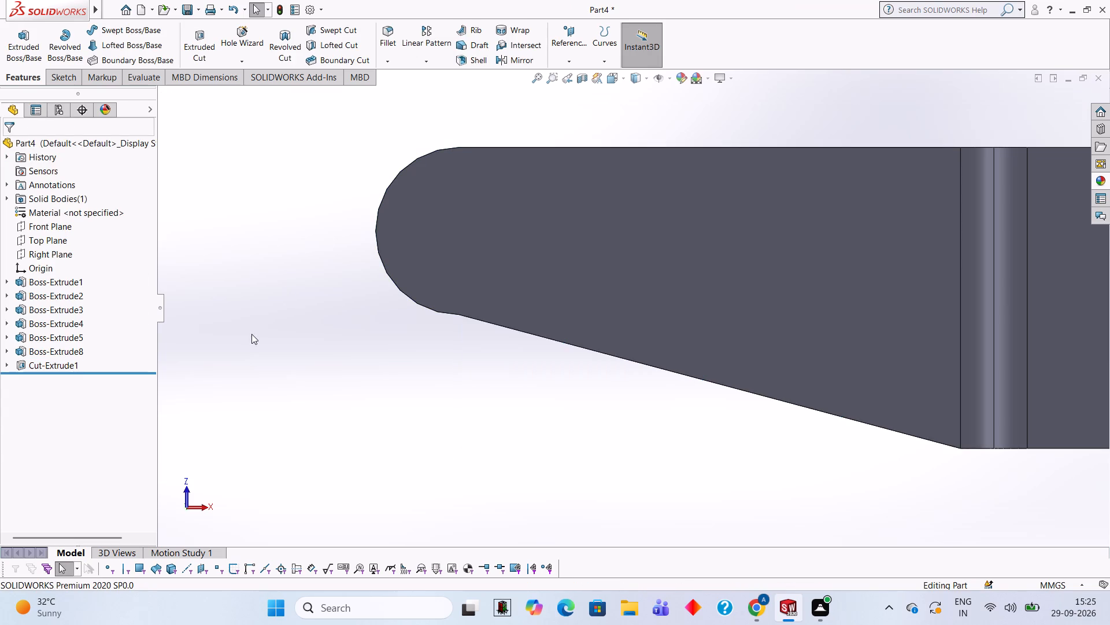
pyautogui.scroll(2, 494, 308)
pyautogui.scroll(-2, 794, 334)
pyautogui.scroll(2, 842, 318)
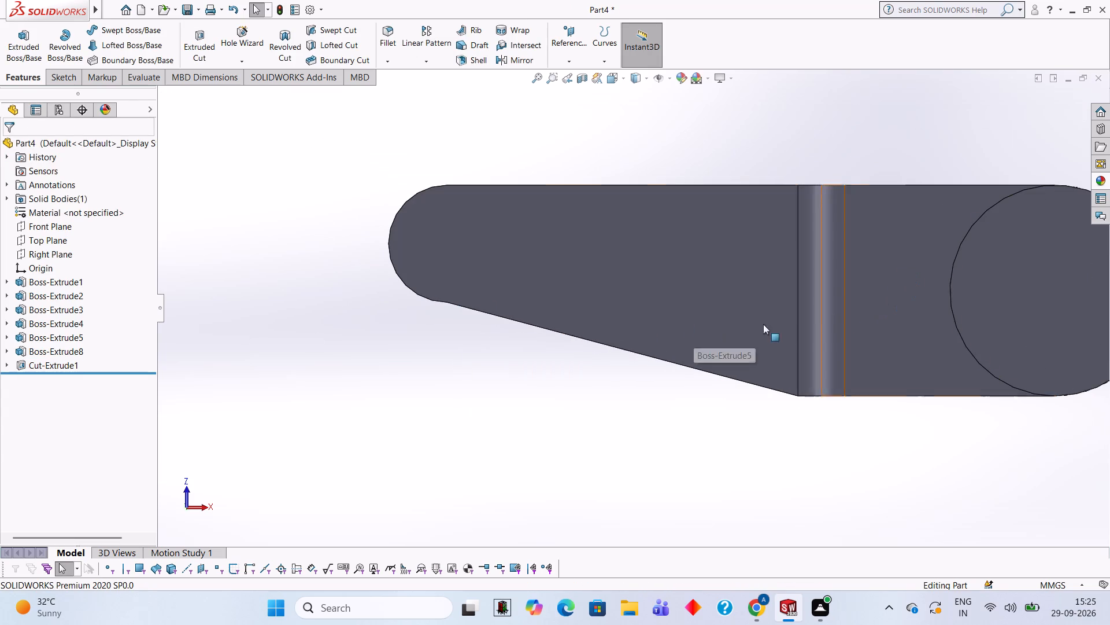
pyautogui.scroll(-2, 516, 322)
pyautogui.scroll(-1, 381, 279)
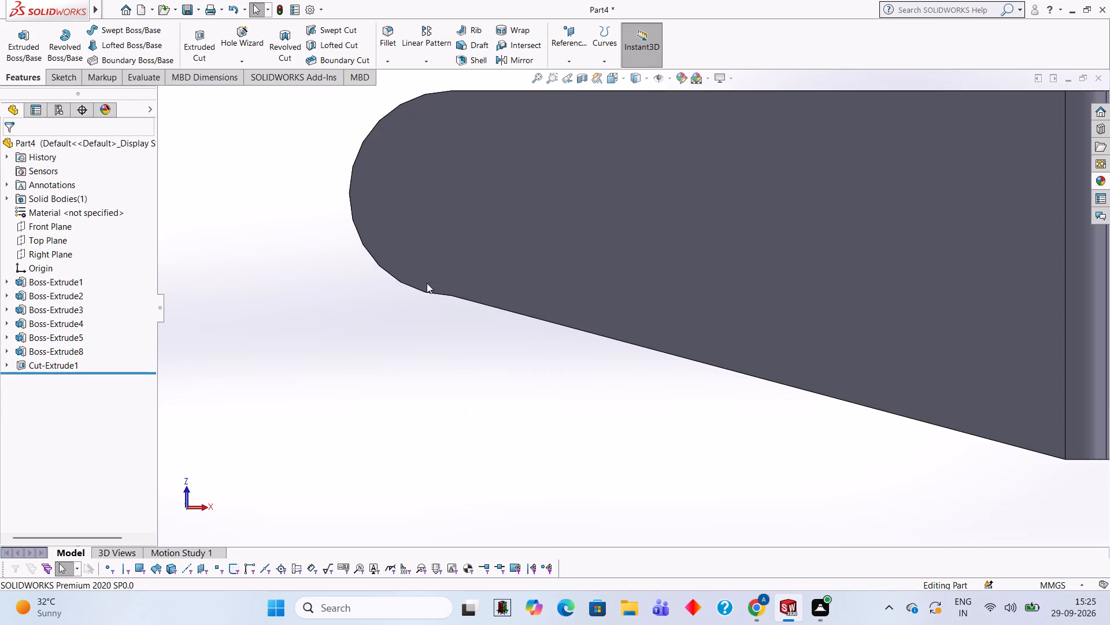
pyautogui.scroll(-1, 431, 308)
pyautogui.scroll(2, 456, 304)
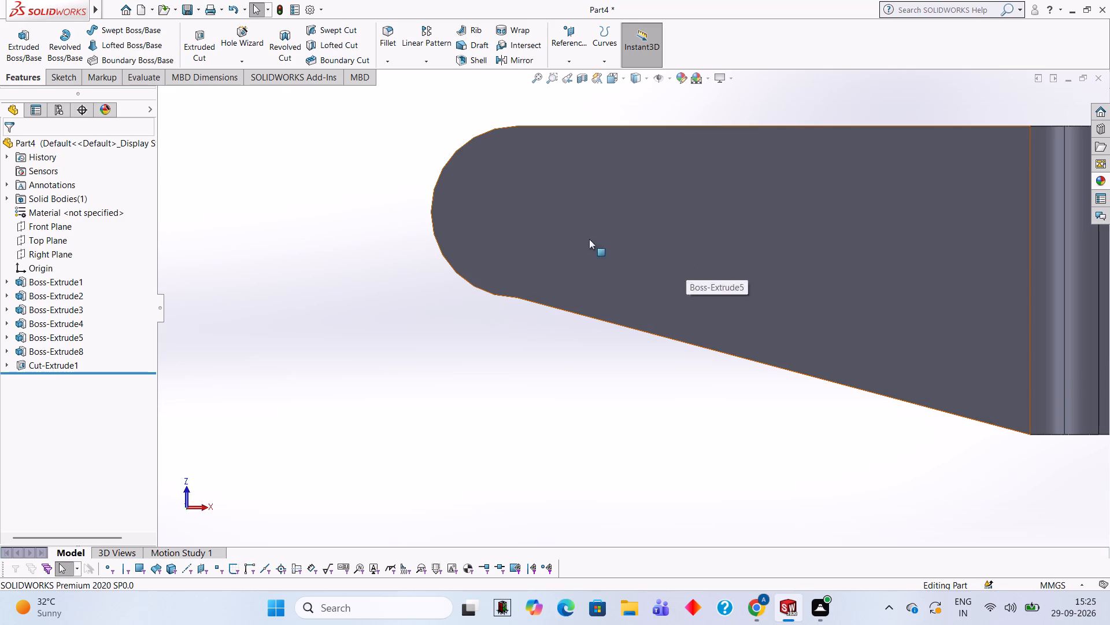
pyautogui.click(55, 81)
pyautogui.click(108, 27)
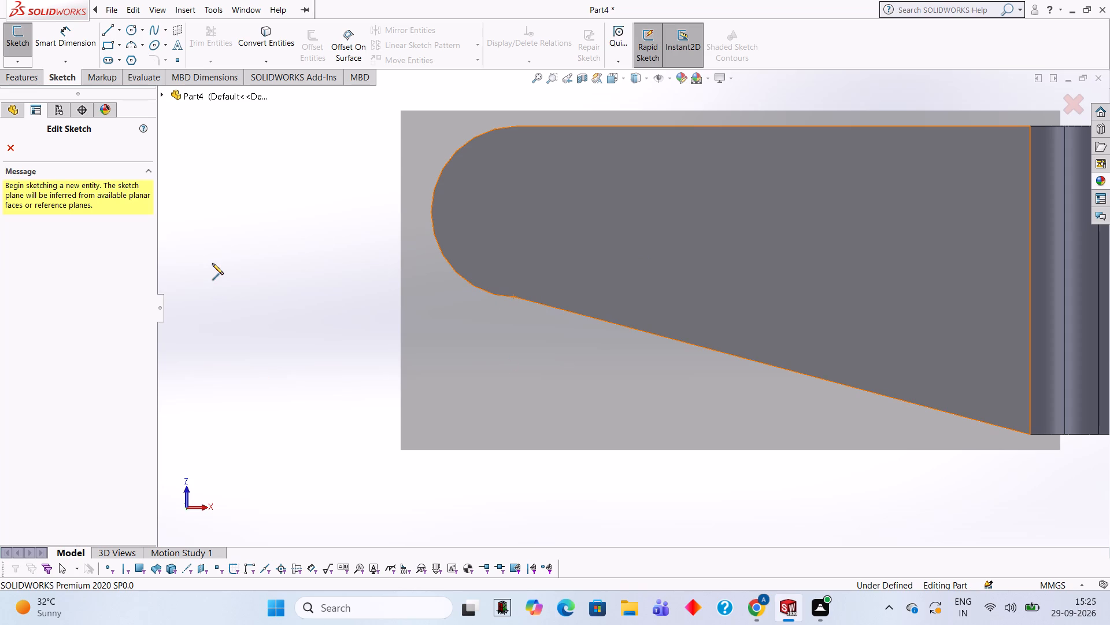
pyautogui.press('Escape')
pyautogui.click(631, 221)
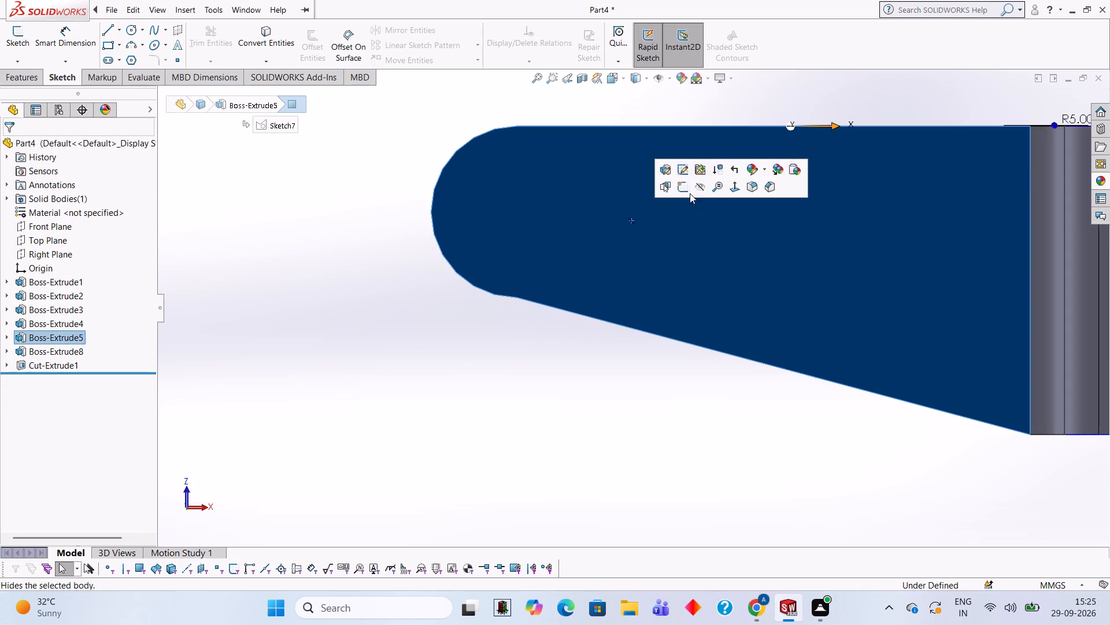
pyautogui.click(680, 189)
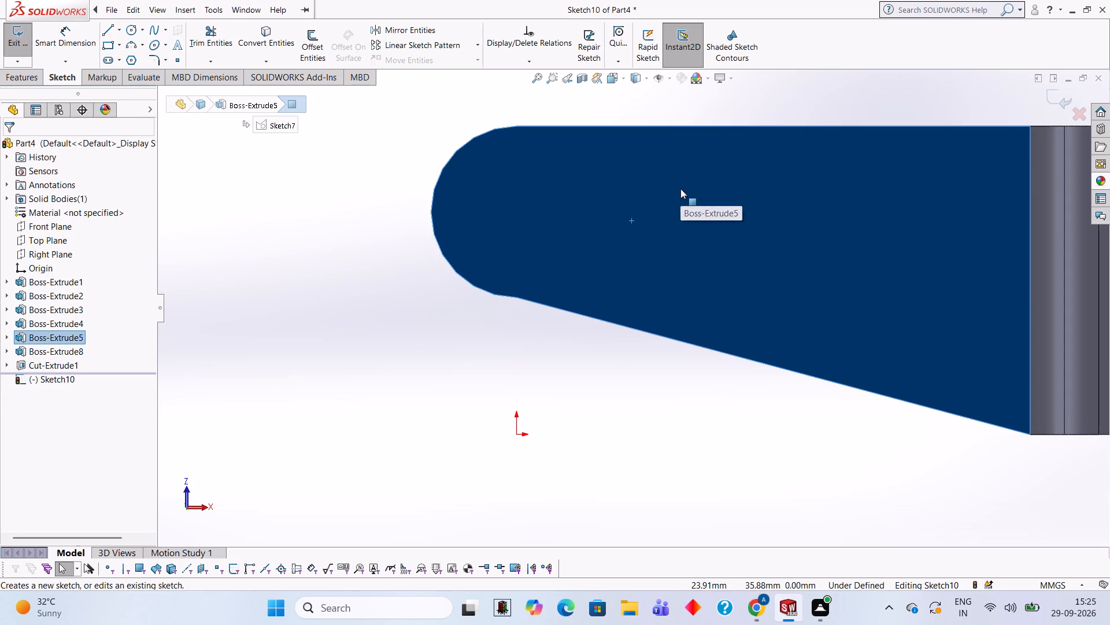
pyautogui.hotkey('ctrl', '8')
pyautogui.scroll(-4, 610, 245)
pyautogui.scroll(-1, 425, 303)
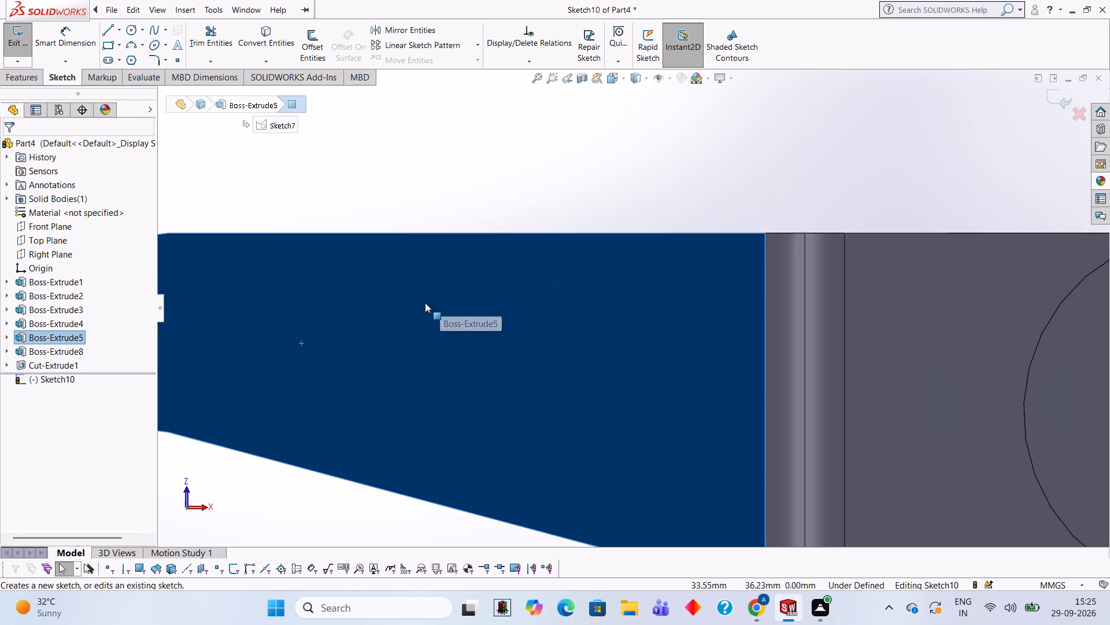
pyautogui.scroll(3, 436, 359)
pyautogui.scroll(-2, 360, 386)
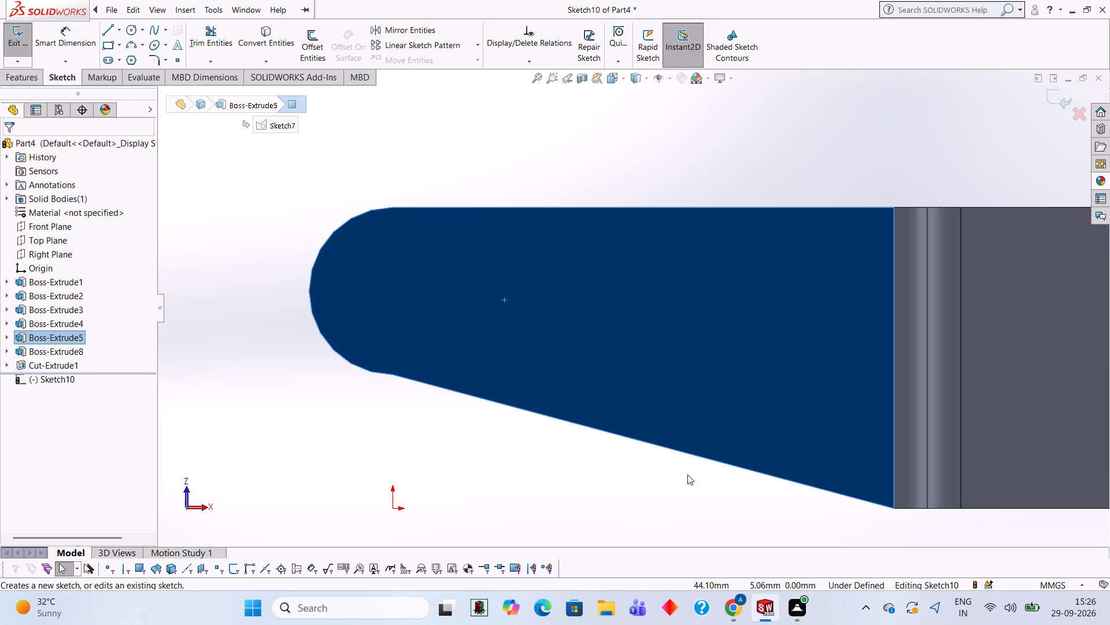
# Undo back through the taper cut, its triangular sketch, the 25 mm circle's extrusion, and the circle and line in its sketch.
pyautogui.hotkey('ctrl', 'z')
pyautogui.hotkey('ctrl', 'z')
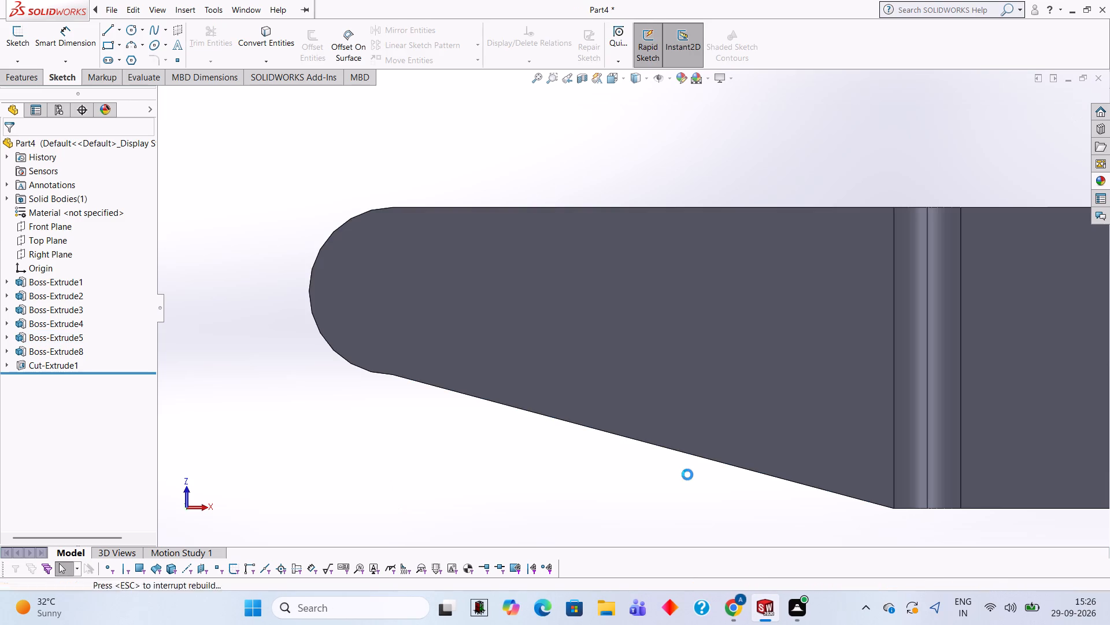
pyautogui.hotkey('ctrl', 'z')
pyautogui.hotkey('ctrl', 'z')
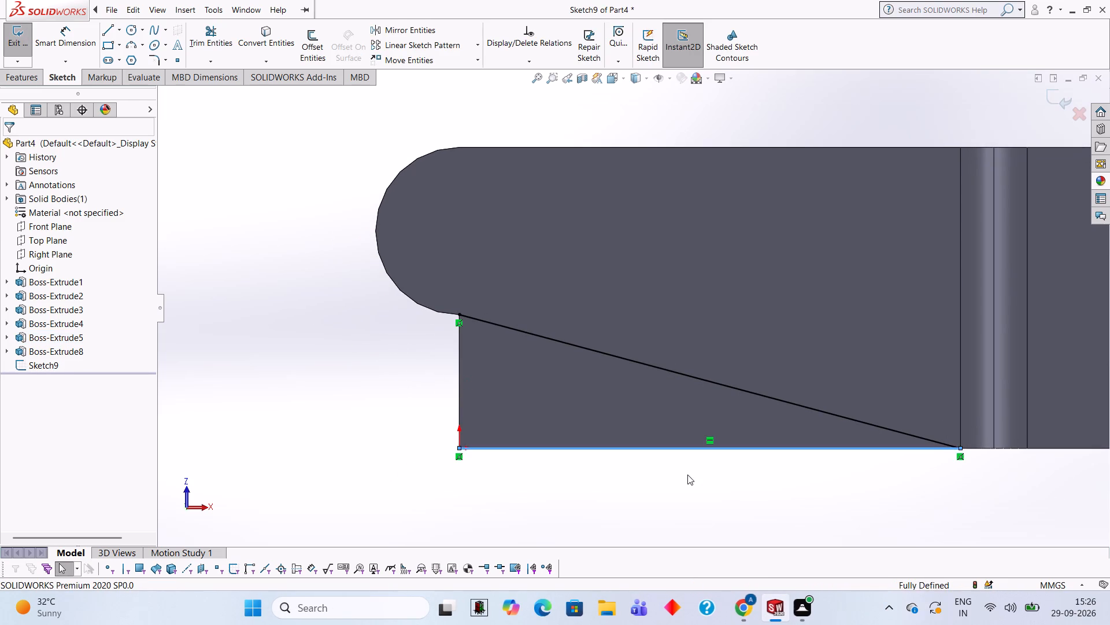
pyautogui.hotkey('ctrl', 'z')
pyautogui.hotkey('ctrl', 'z')
pyautogui.hotkey('ctrl', 'z')
pyautogui.hotkey('ctrl', 'z')
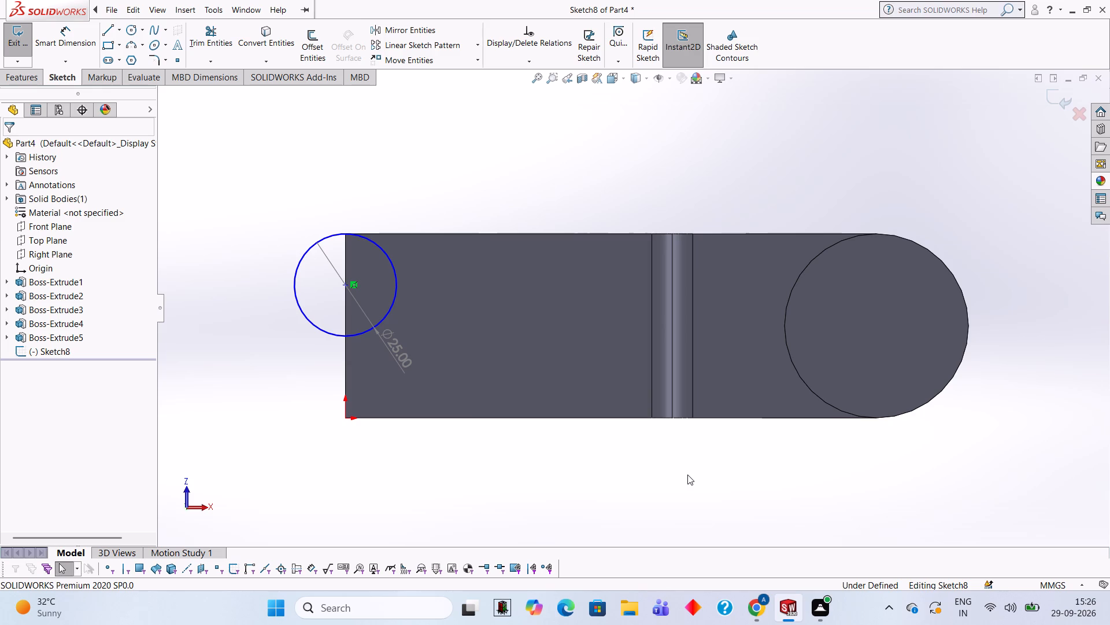
pyautogui.hotkey('ctrl', 'z')
pyautogui.hotkey('ctrl', 'z')
pyautogui.hotkey('ctrl', 'z')
pyautogui.hotkey('ctrl', 'z')
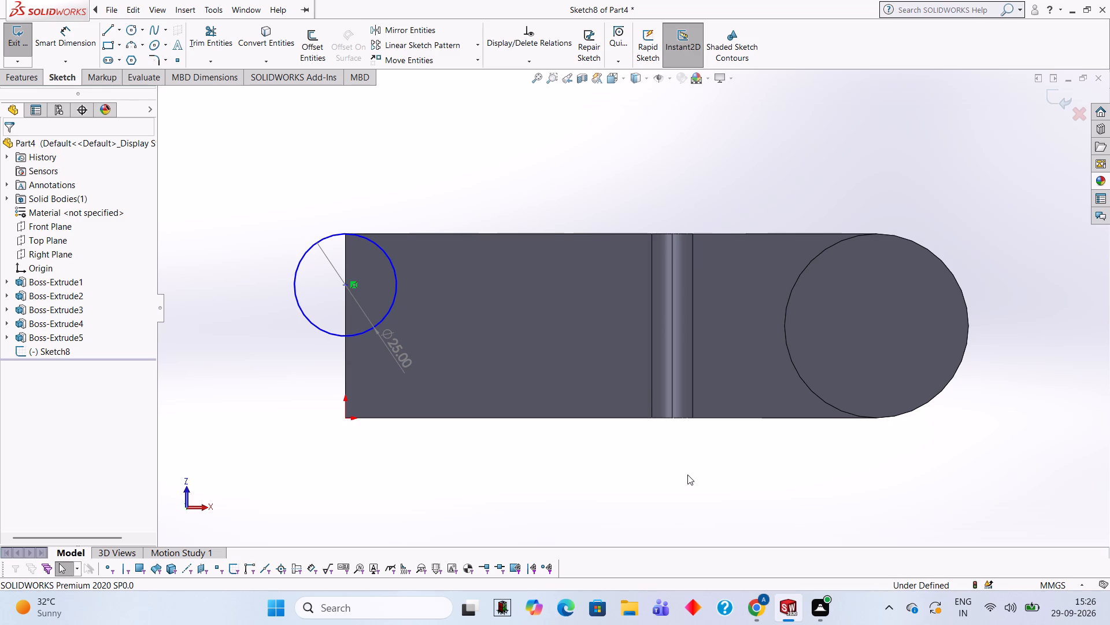
pyautogui.hotkey('ctrl', 'z')
pyautogui.hotkey('ctrl', 'z')
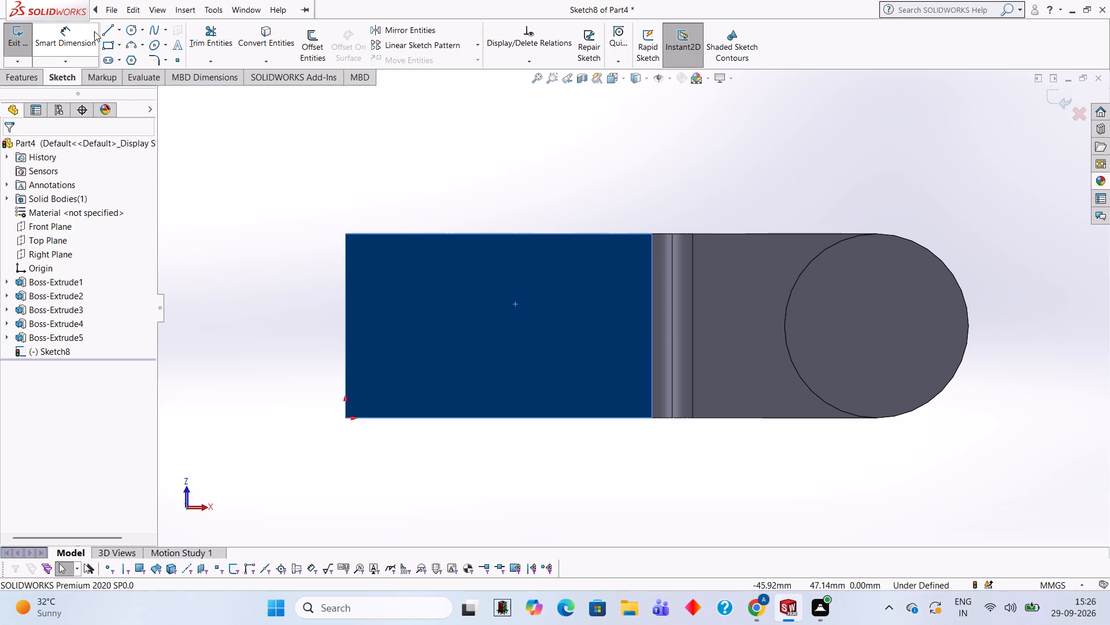
# Sketch a 16 mm line along the arm's free end edge, starting from the upper corner of its underside.
pyautogui.click(111, 30)
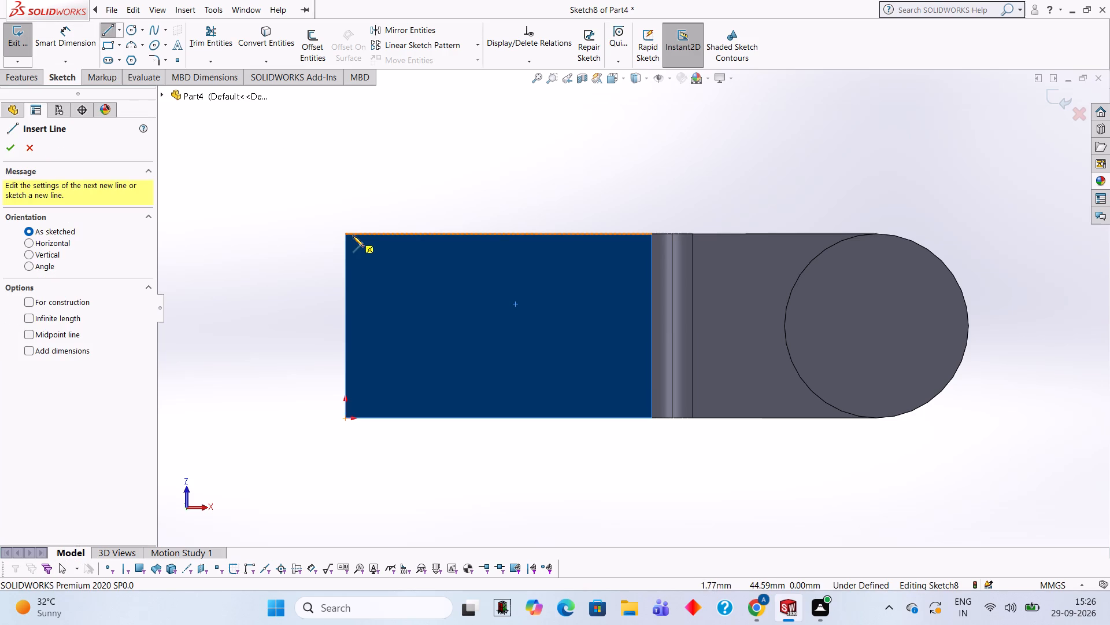
pyautogui.click(345, 234)
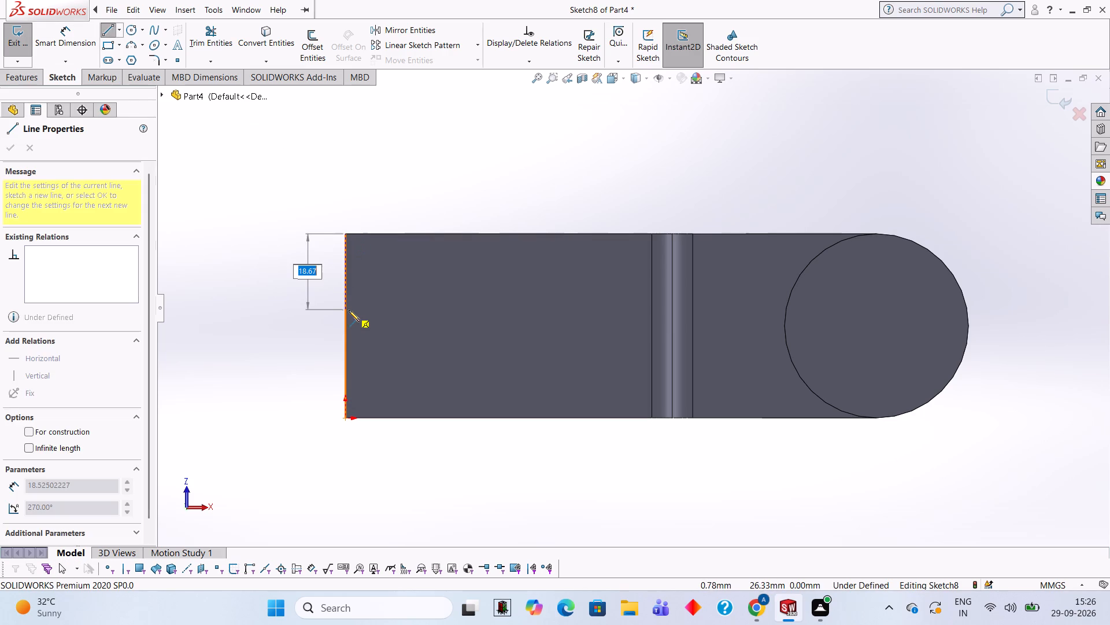
pyautogui.write('16')
pyautogui.press('Return')
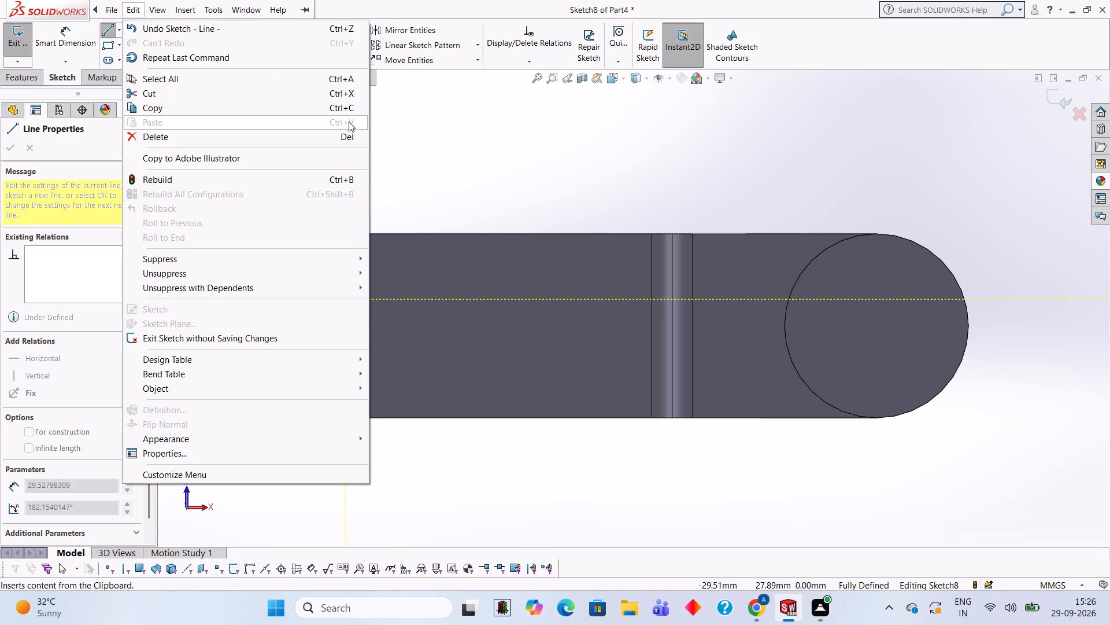
pyautogui.press('Escape')
pyautogui.press('Escape')
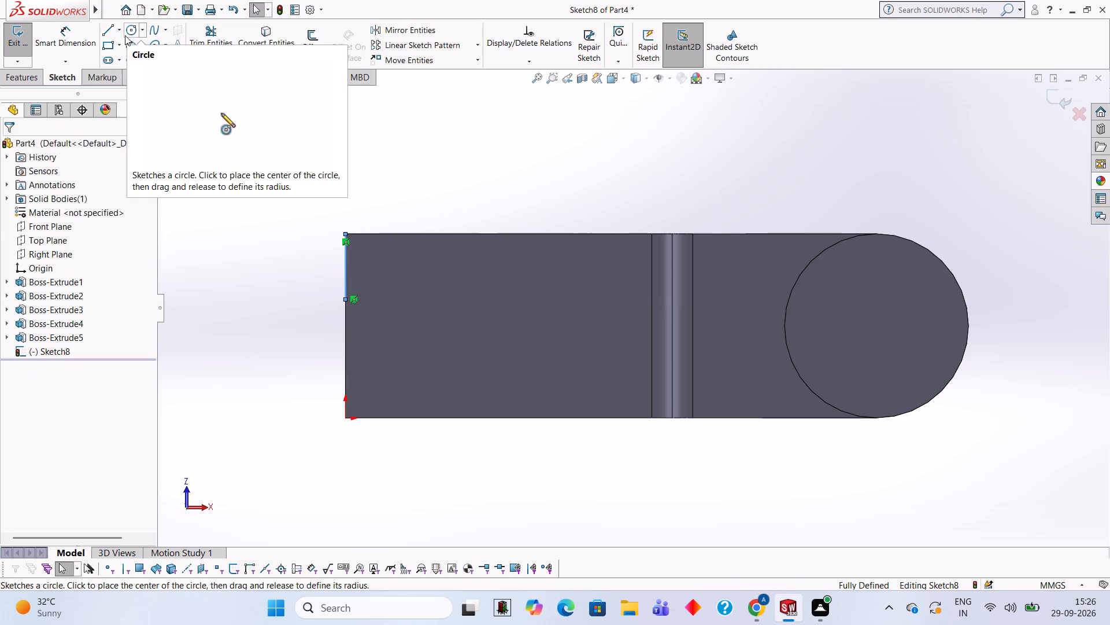
# Sketch a 32 mm diameter circle centred on the lower end of the 16 mm line.
pyautogui.click(132, 27)
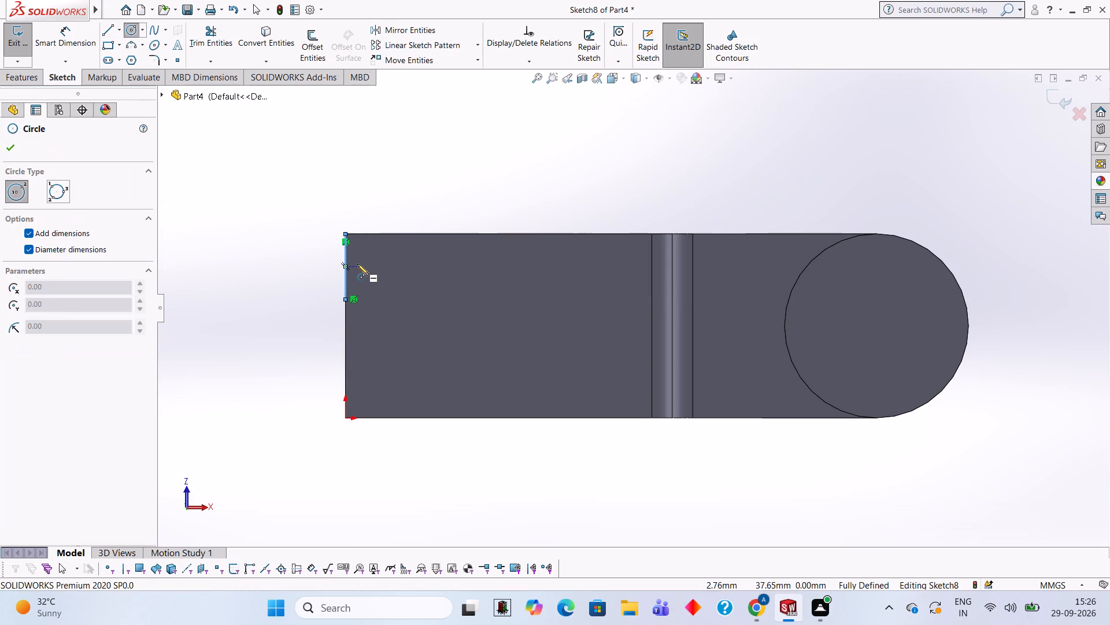
pyautogui.click(345, 297)
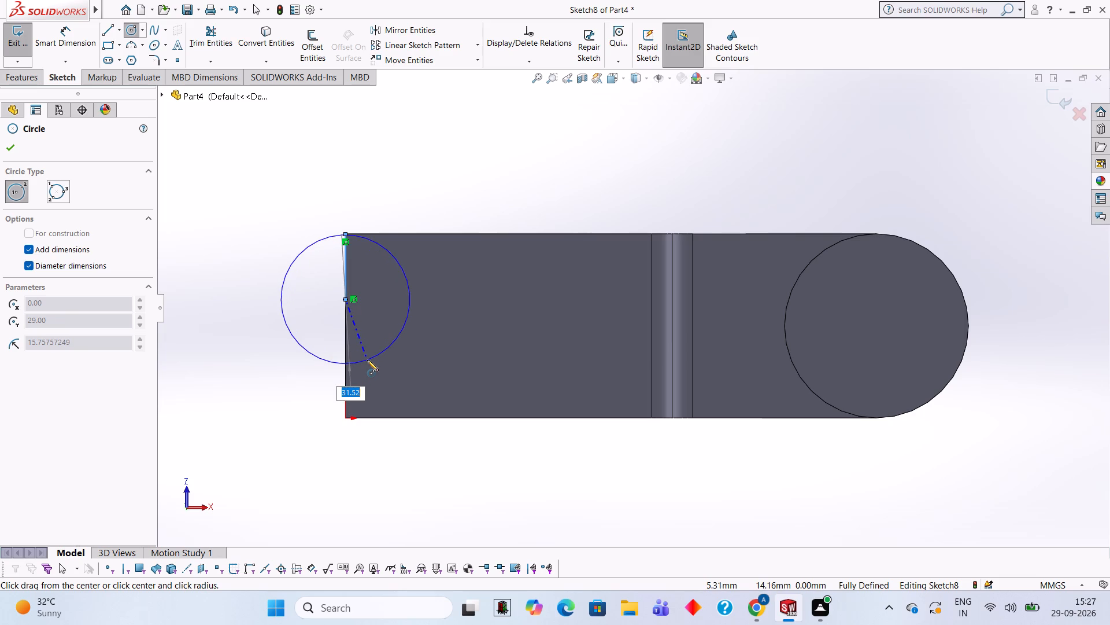
pyautogui.write('32')
pyautogui.press('Return')
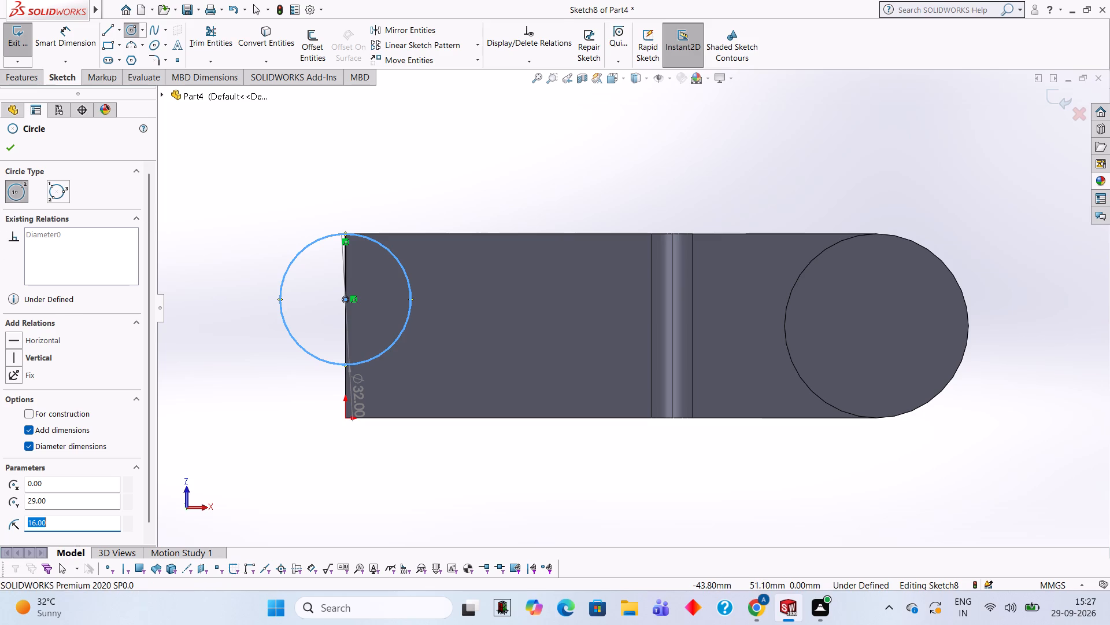
# Extrude both halves of the 32 mm circle 12 mm in the reversed direction, through the arm's thickness.
pyautogui.click(33, 76)
pyautogui.click(27, 41)
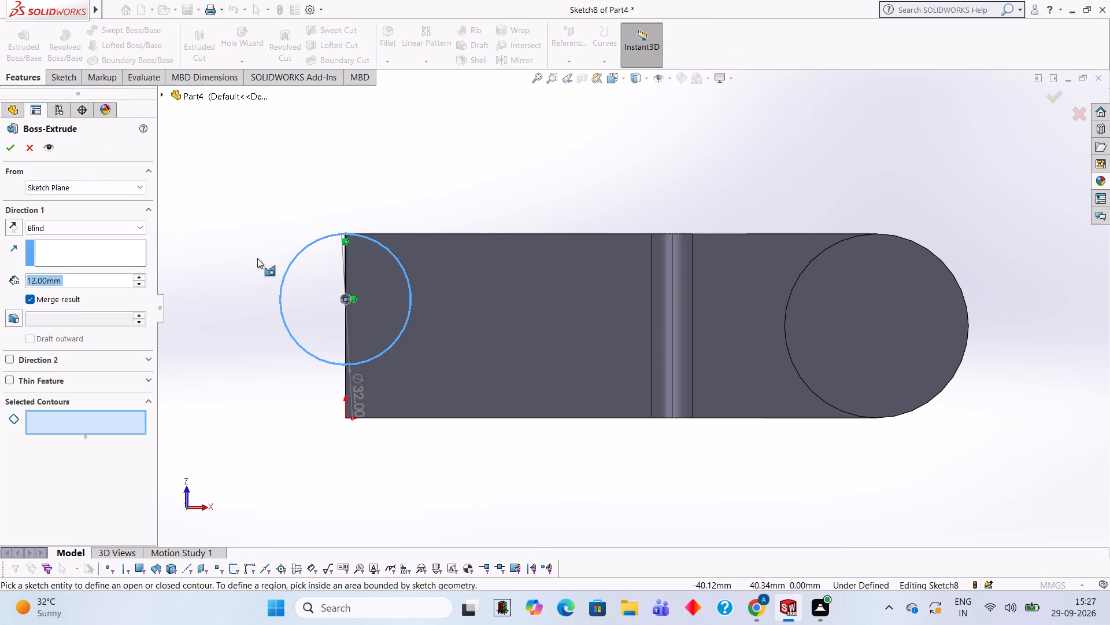
pyautogui.click(369, 297)
pyautogui.click(325, 296)
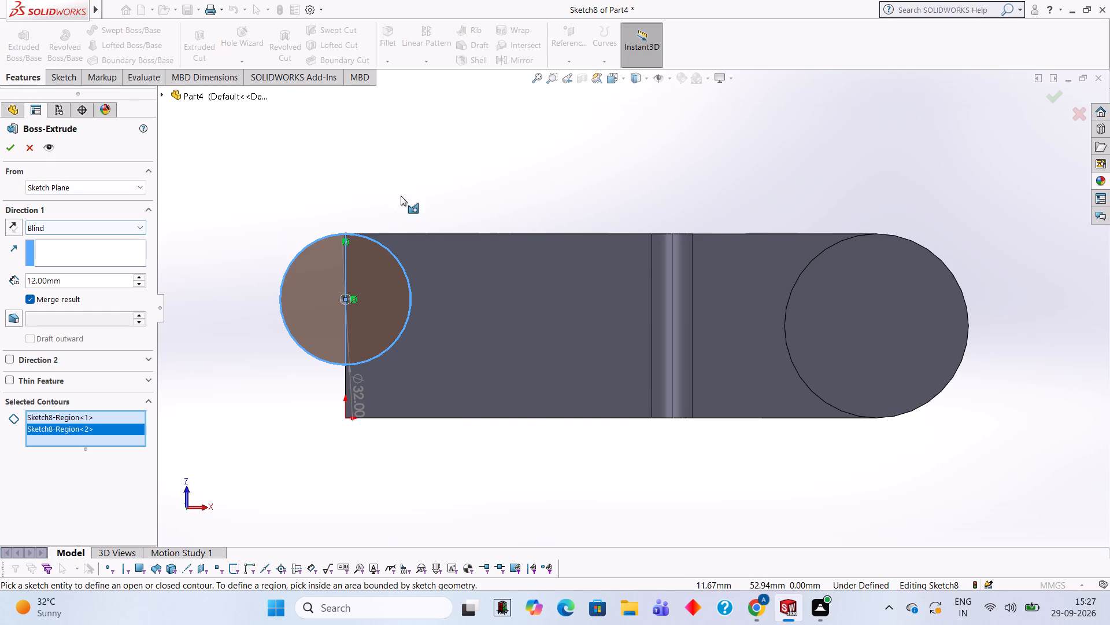
pyautogui.moveTo(409, 194); pyautogui.dragTo(413, 308, button='middle')
pyautogui.click(21, 226)
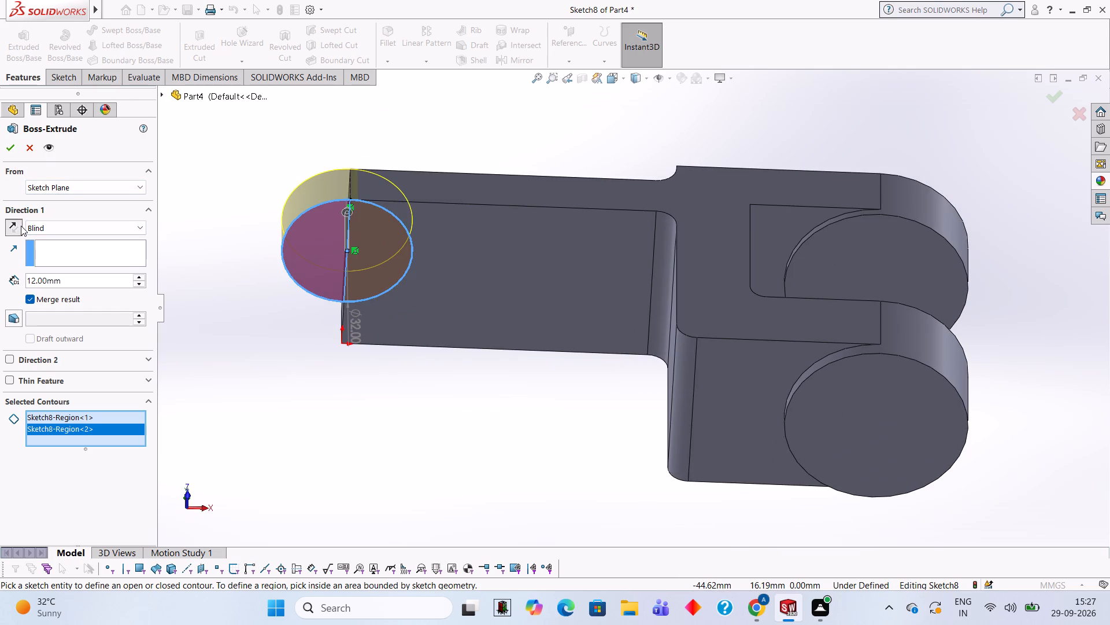
pyautogui.click(14, 154)
pyautogui.click(236, 275)
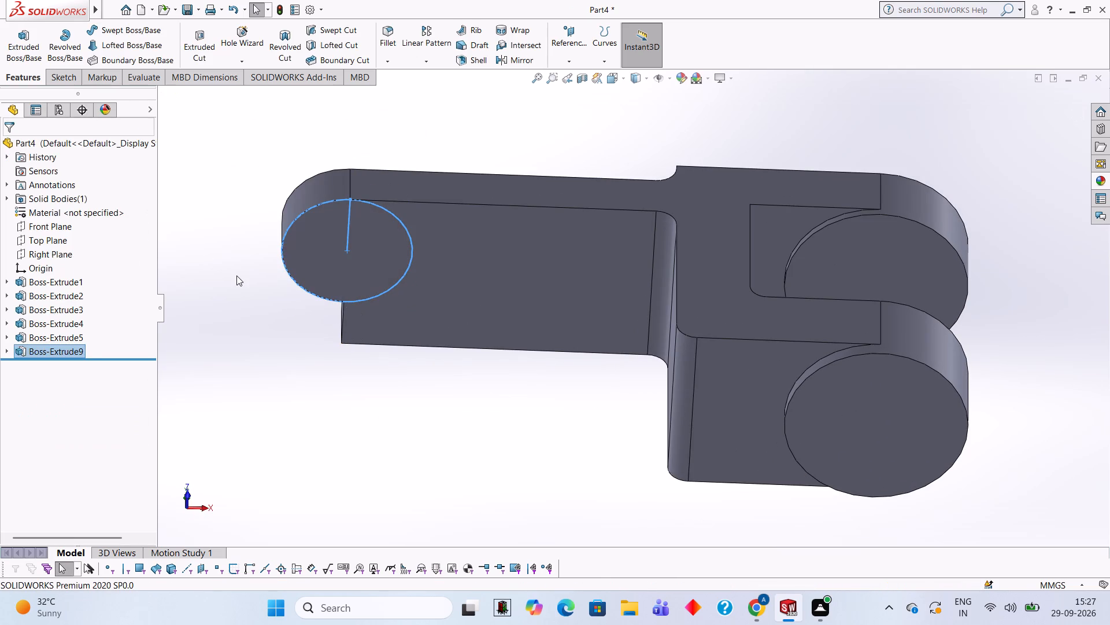
# Sketch a closed triangle on the arm's underside with a 75 mm base, its sloping side running from the fillet-side corner to the rounded end's arc.
pyautogui.moveTo(462, 430); pyautogui.dragTo(478, 296, button='middle')
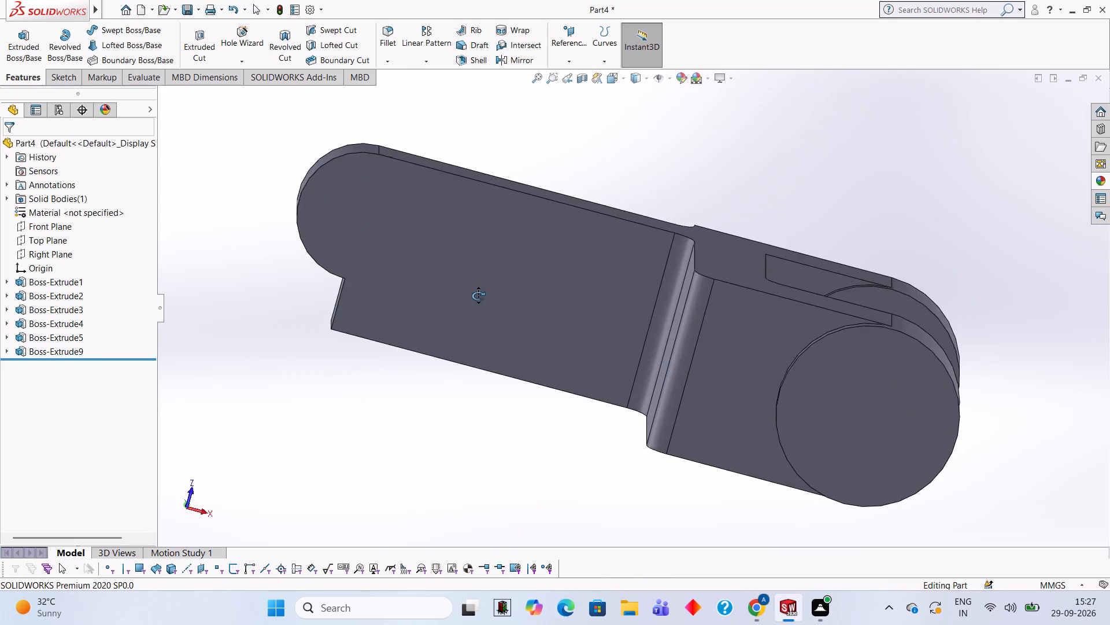
pyautogui.moveTo(478, 296); pyautogui.dragTo(457, 246, button='middle')
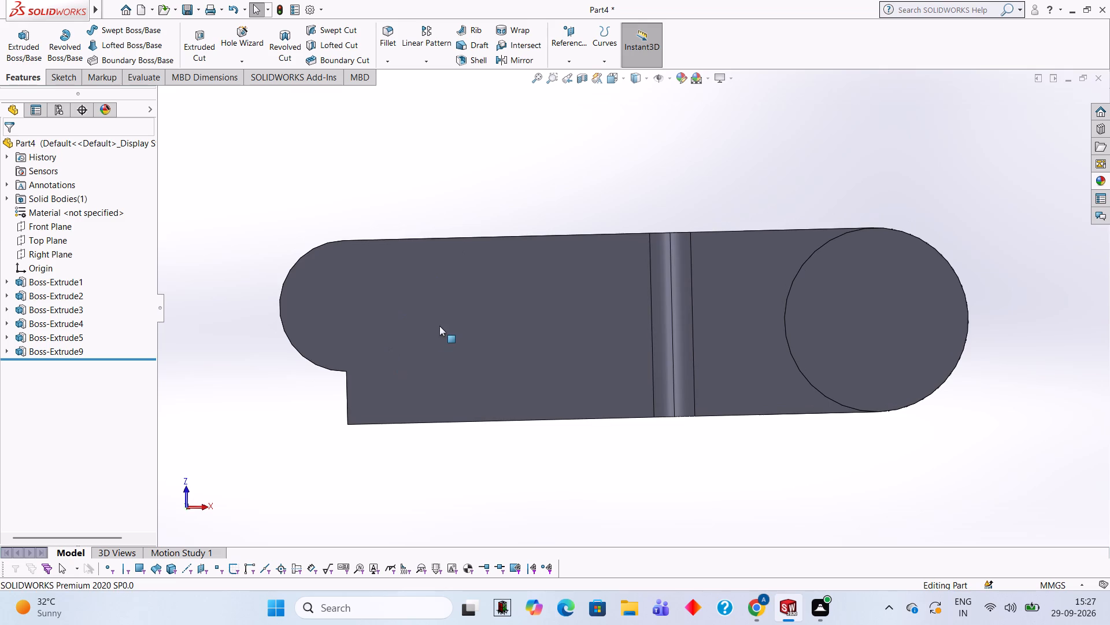
pyautogui.click(441, 326)
pyautogui.click(491, 299)
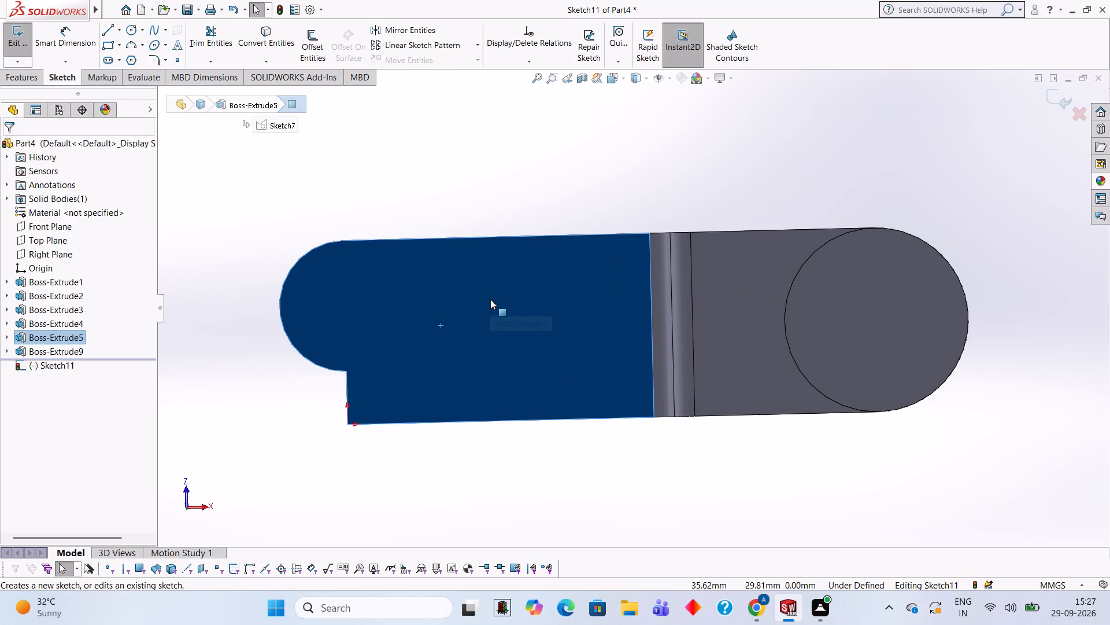
pyautogui.hotkey('ctrl', '8')
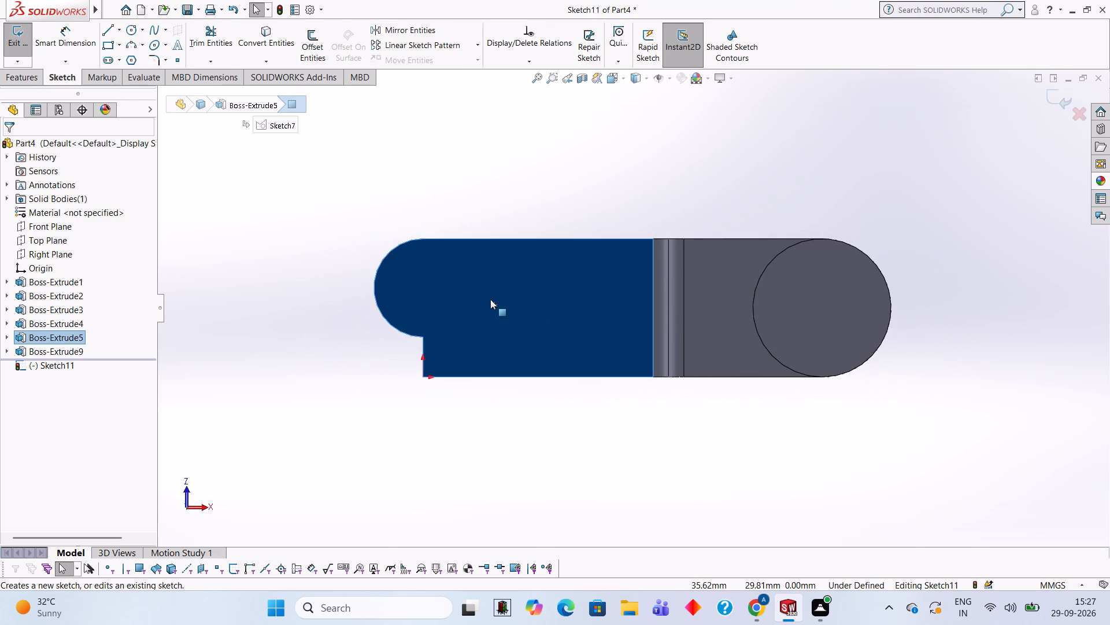
pyautogui.scroll(-3, 608, 302)
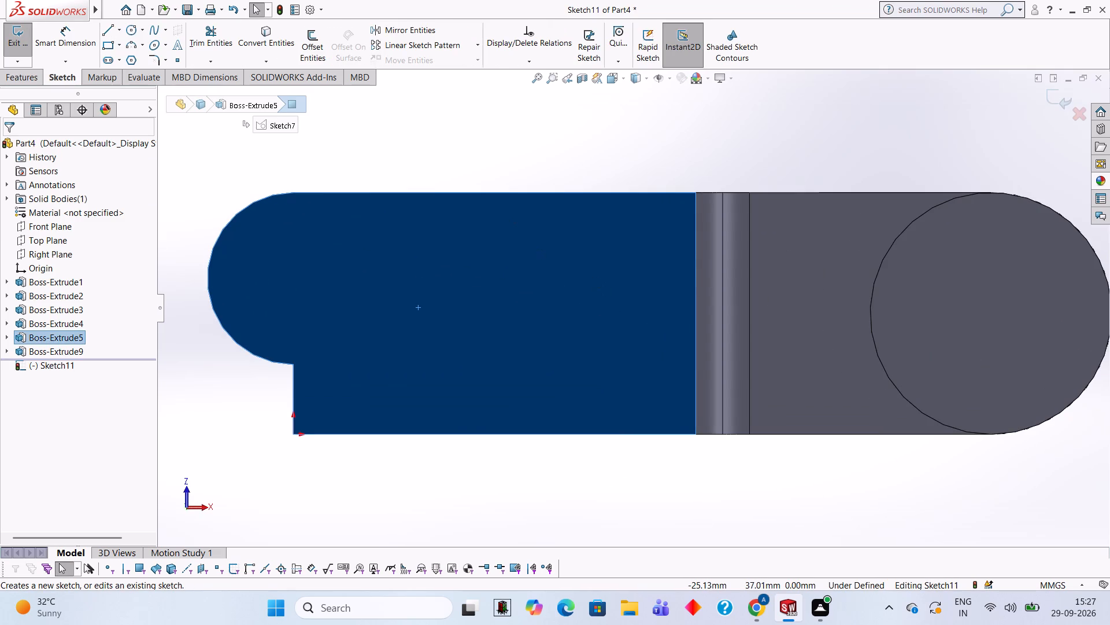
pyautogui.click(109, 31)
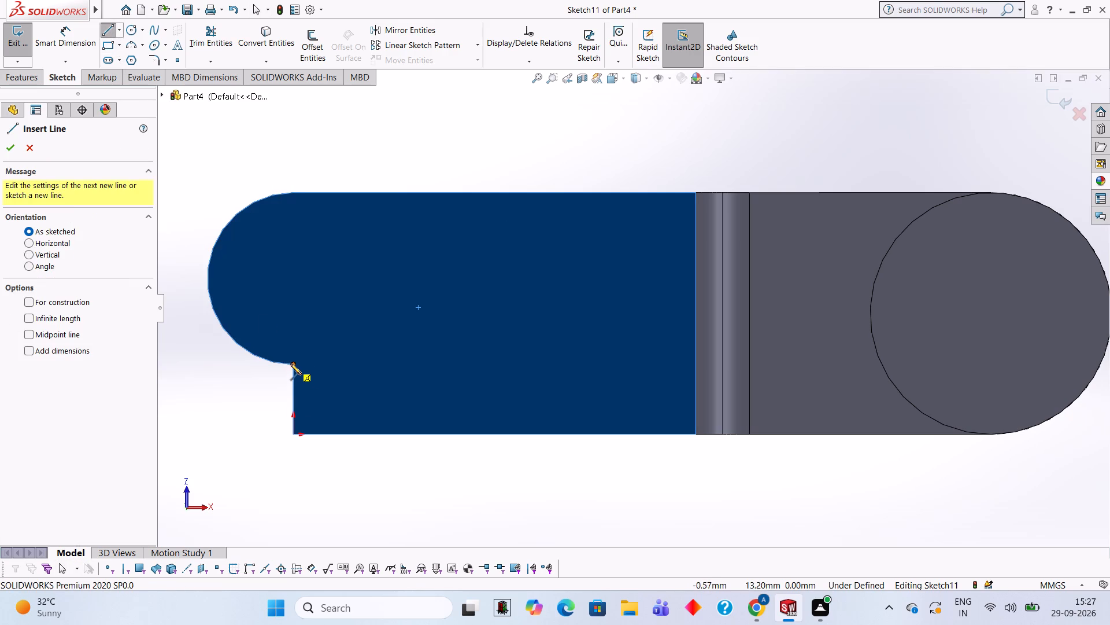
pyautogui.click(695, 434)
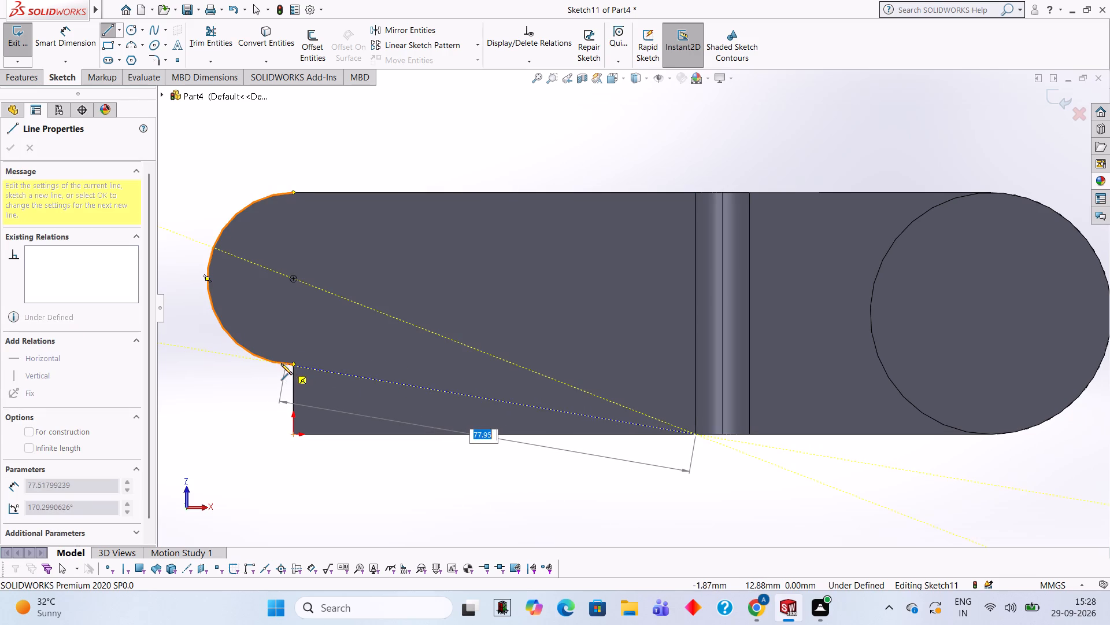
pyautogui.click(276, 362)
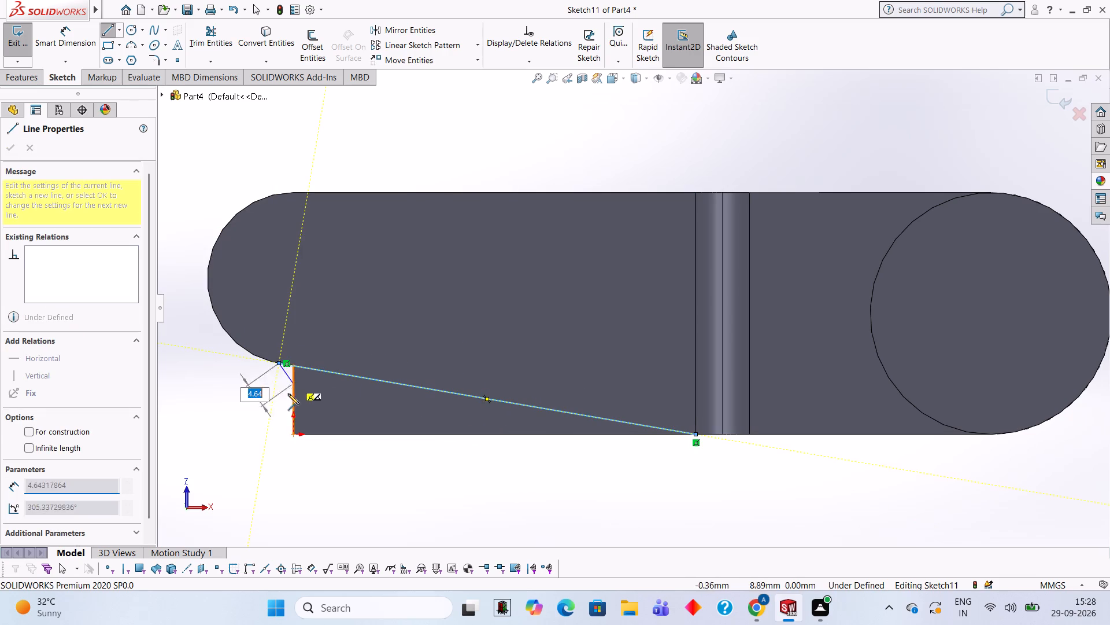
pyautogui.click(293, 432)
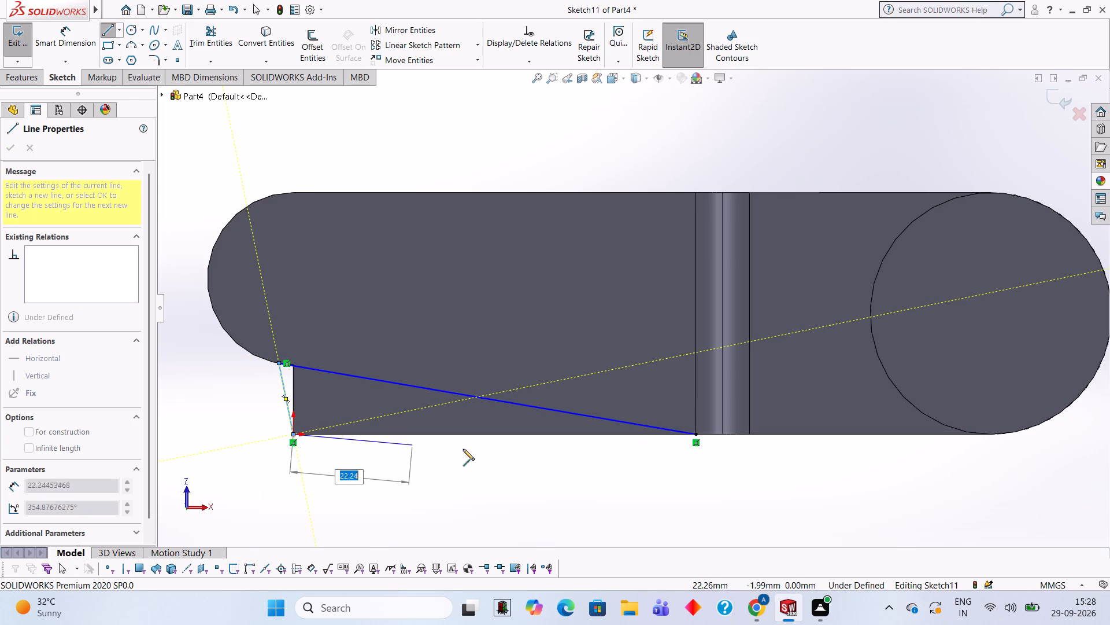
pyautogui.click(696, 434)
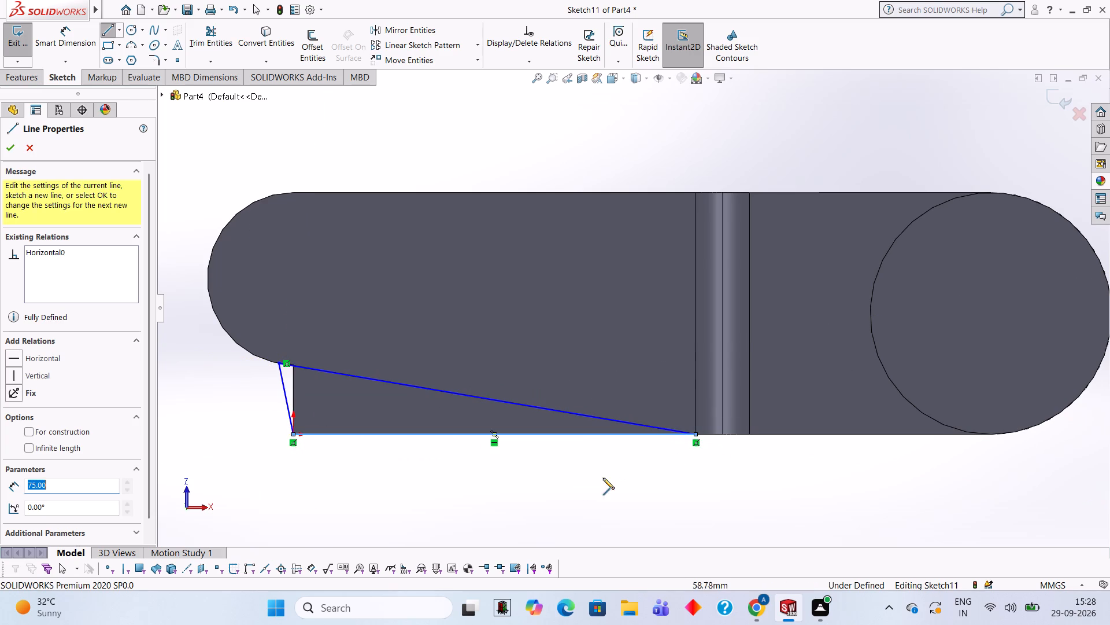
# Undo all three lines of the triangle sketched on the arm's underside, leaving the sketch open.
pyautogui.scroll(-3, 344, 366)
pyautogui.scroll(-2, 288, 369)
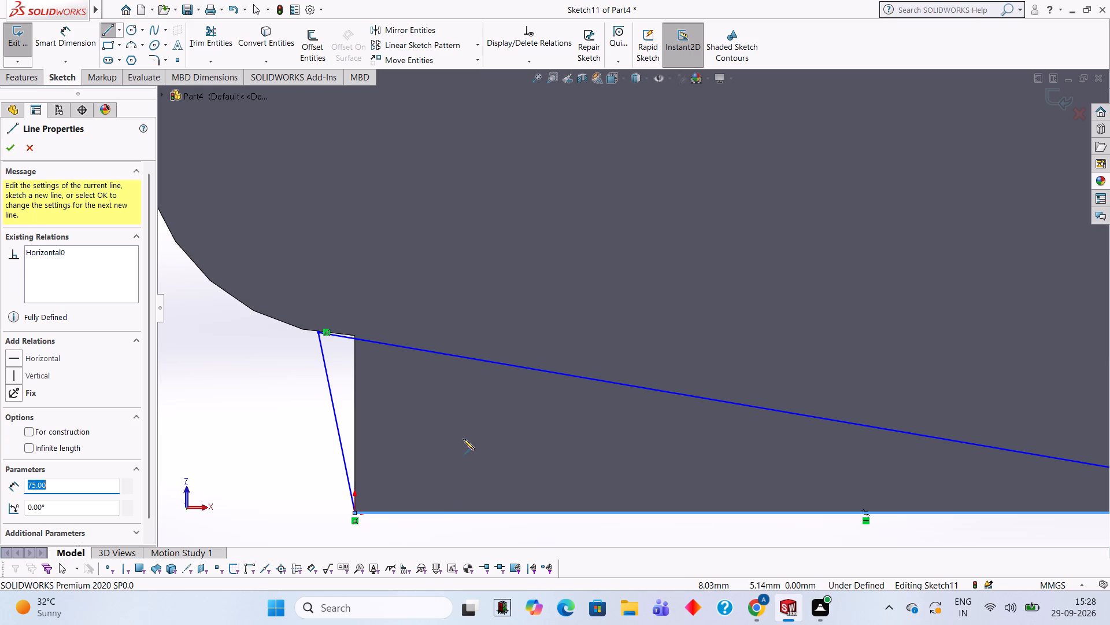
pyautogui.hotkey('ctrl', 'z')
pyautogui.hotkey('ctrl', 'z')
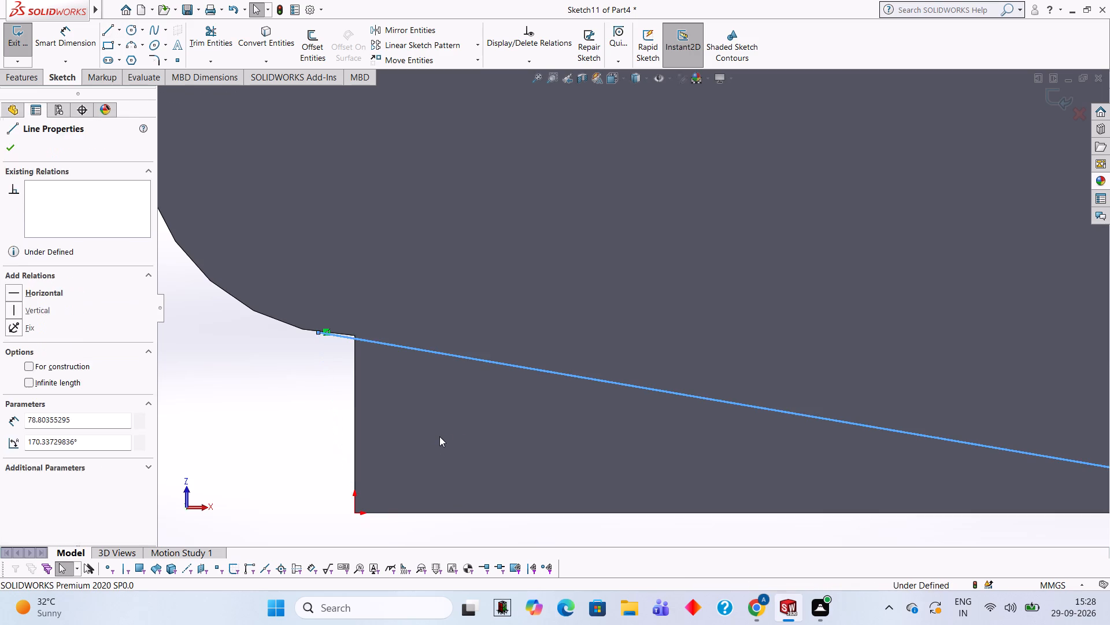
pyautogui.hotkey('ctrl', 'z')
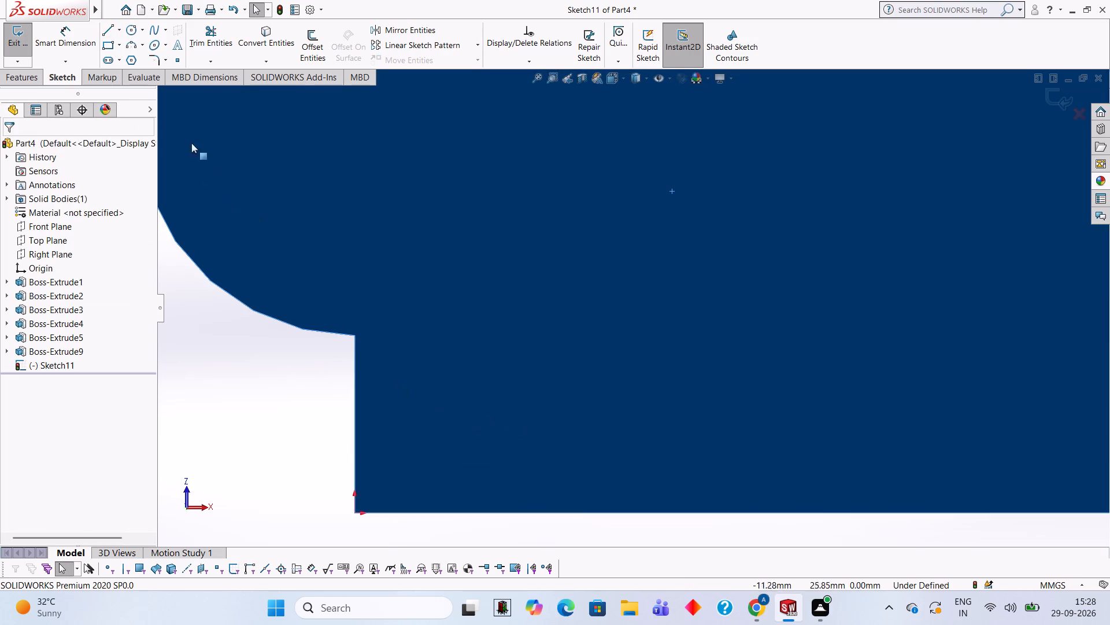
# Sketch a closed triangle on the underside from the fillet-side corner to the rounded end's arc, the arm's free end corner, and back along a 75 mm base.
pyautogui.click(113, 30)
pyautogui.scroll(3, 678, 337)
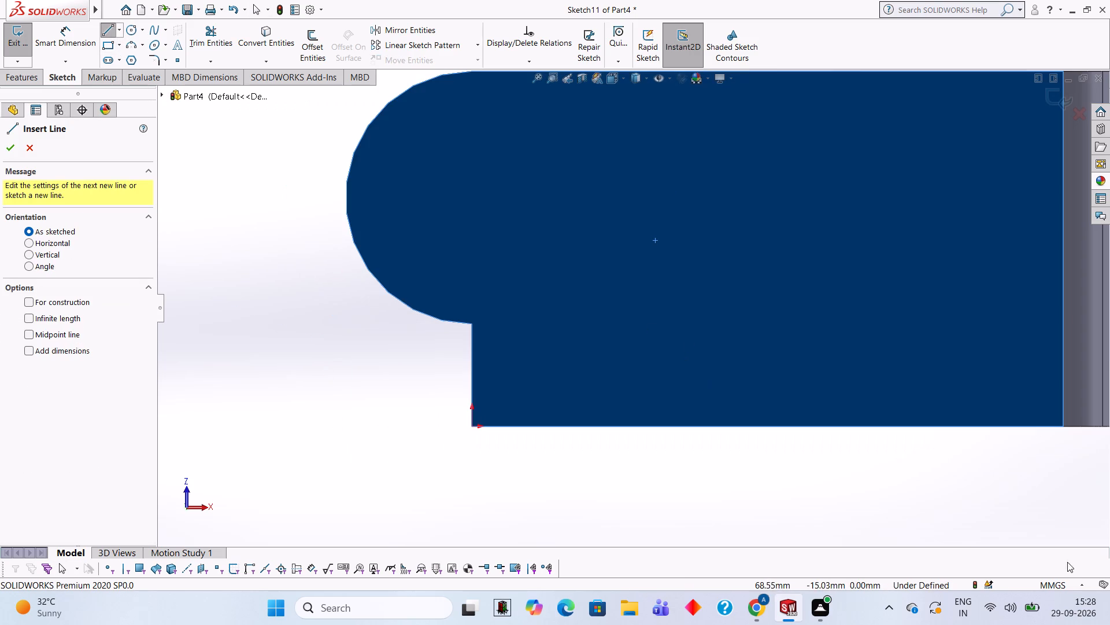
pyautogui.click(1063, 427)
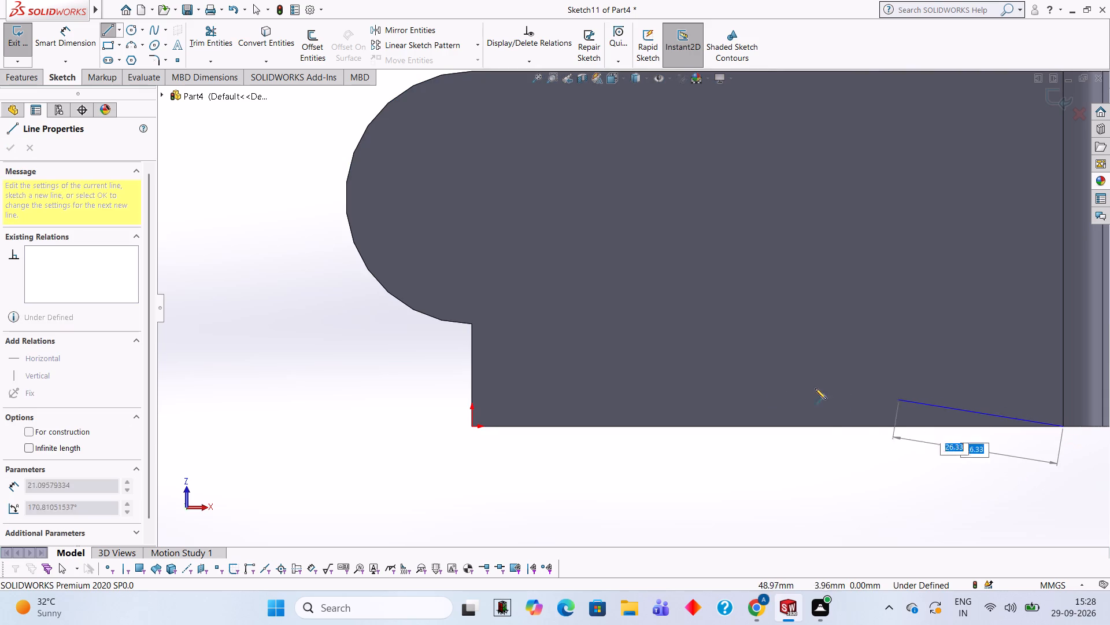
pyautogui.scroll(-3, 459, 302)
pyautogui.scroll(-2, 496, 349)
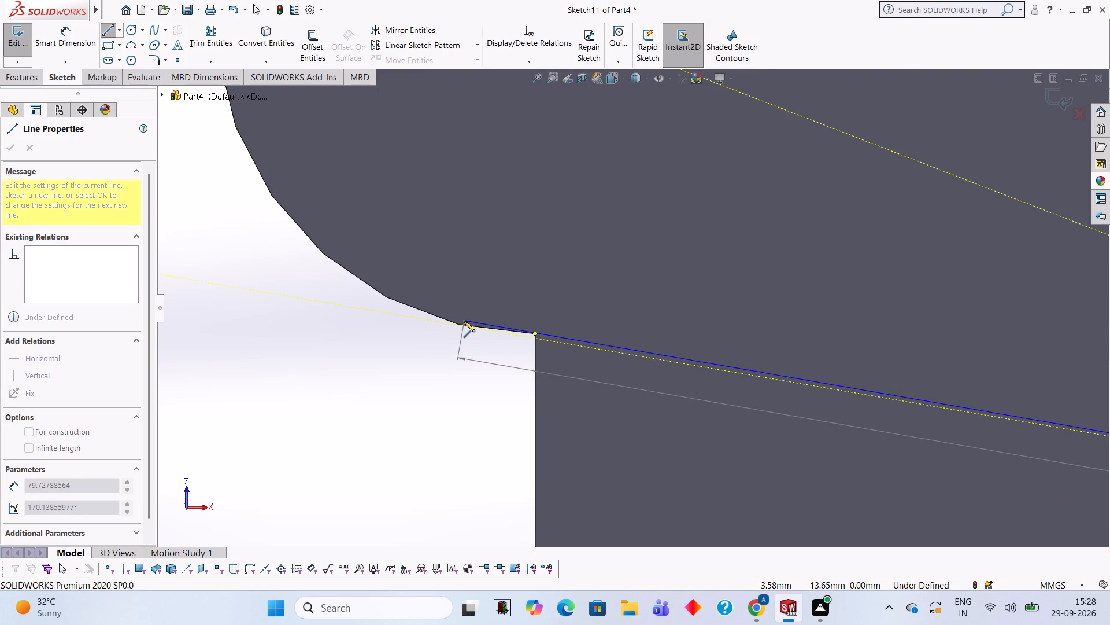
pyautogui.click(462, 320)
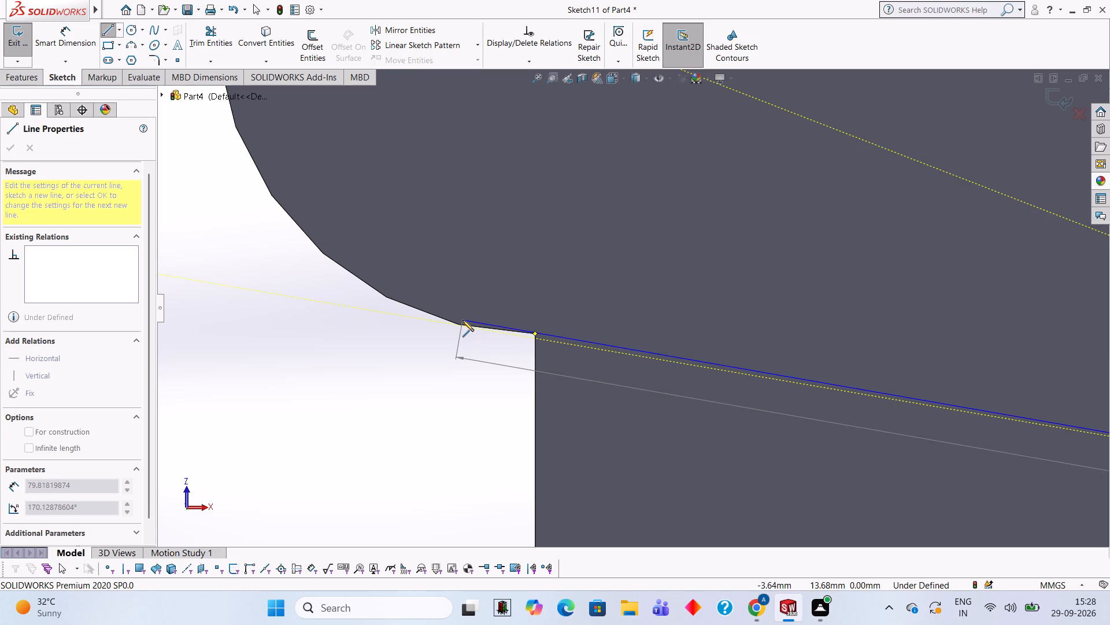
pyautogui.scroll(3, 462, 320)
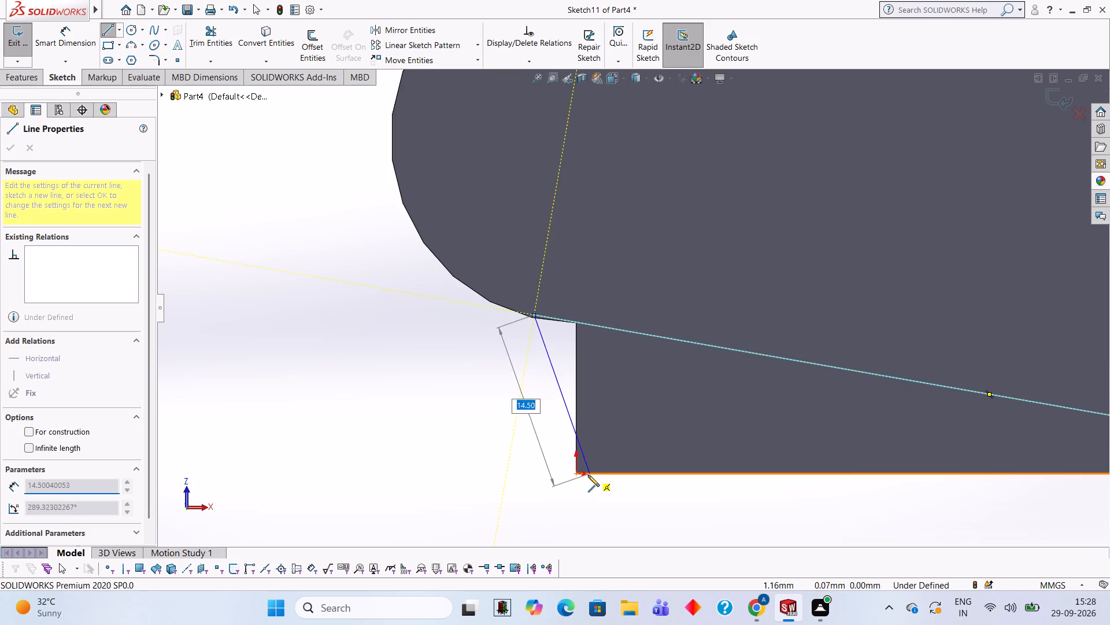
pyautogui.click(575, 473)
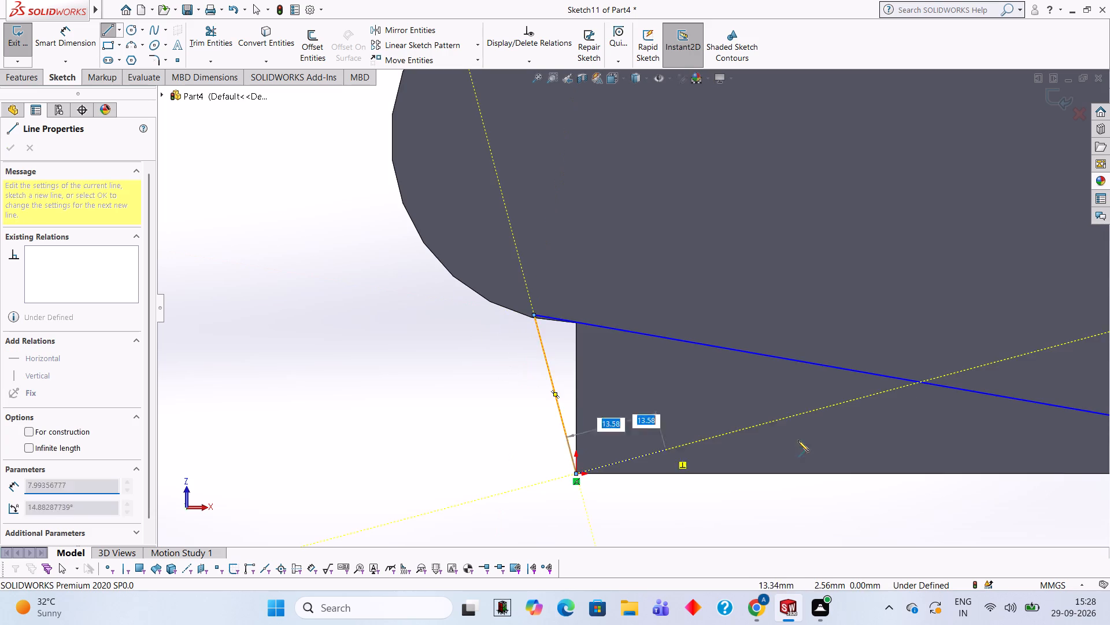
pyautogui.scroll(2, 830, 443)
pyautogui.scroll(2, 977, 411)
pyautogui.scroll(-1, 994, 410)
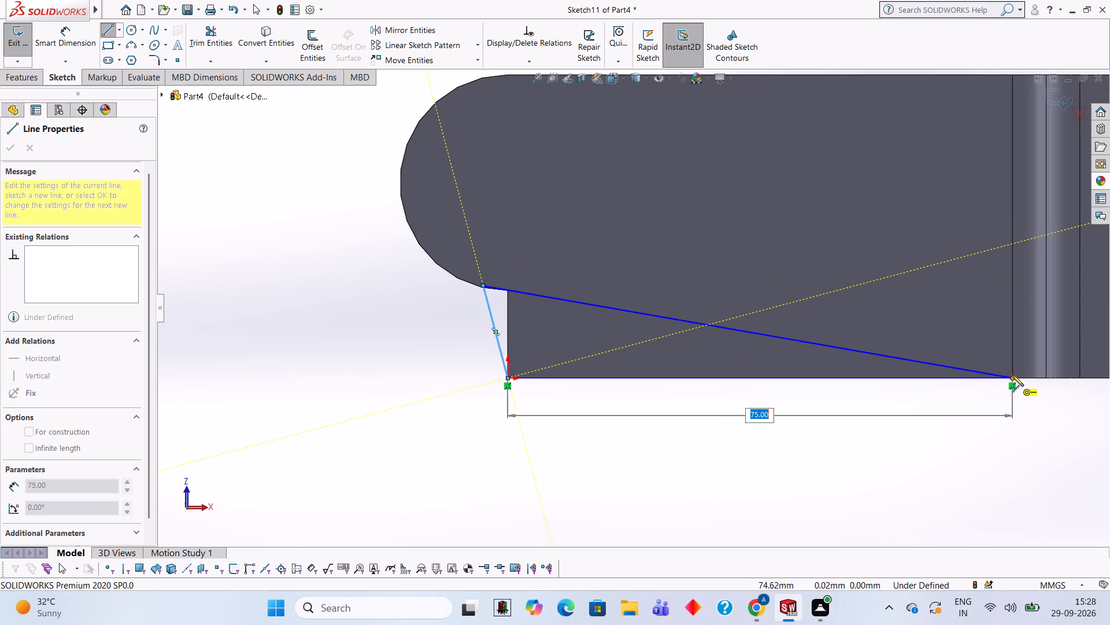
pyautogui.click(1013, 376)
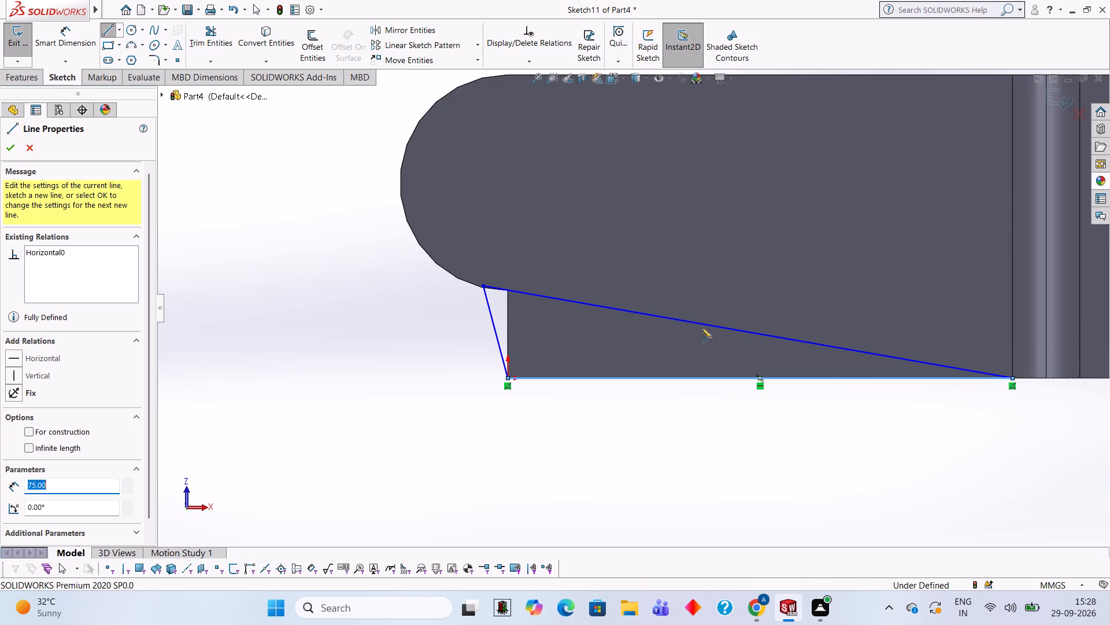
# Cut the triangular profile 12 mm deep through the arm to form its sloping side.
pyautogui.scroll(-1, 693, 316)
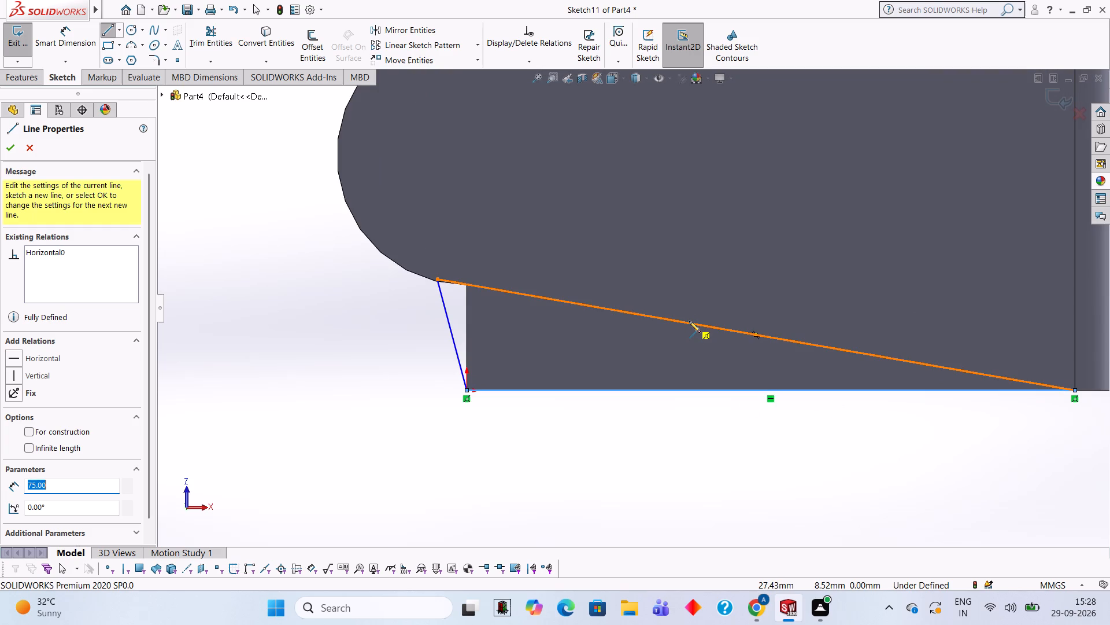
pyautogui.scroll(-1, 652, 321)
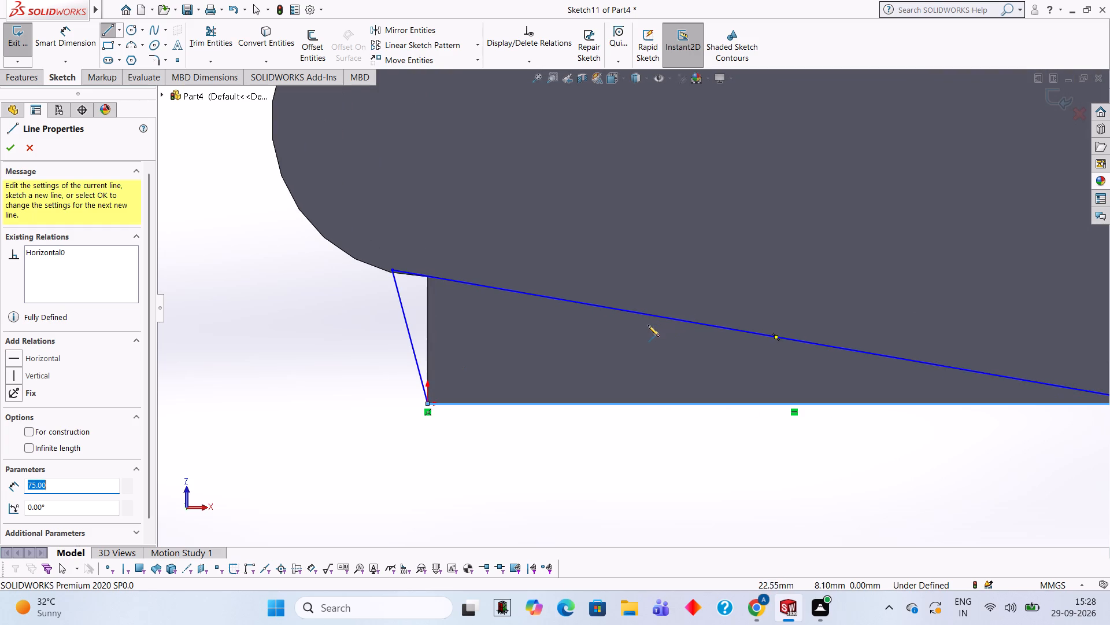
pyautogui.click(16, 79)
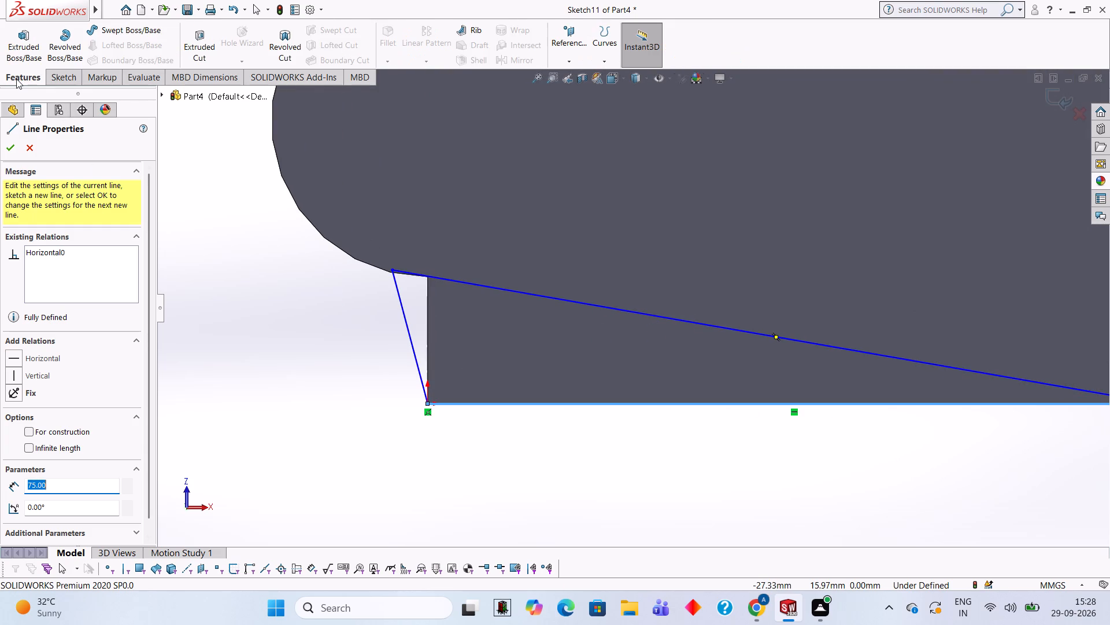
pyautogui.click(195, 46)
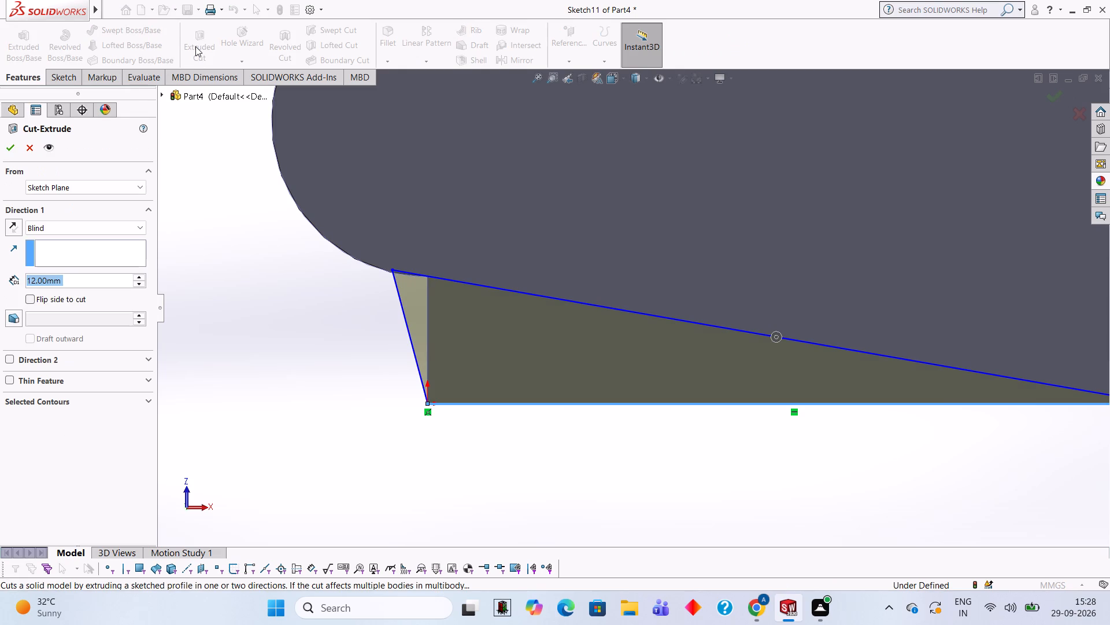
pyautogui.click(3, 152)
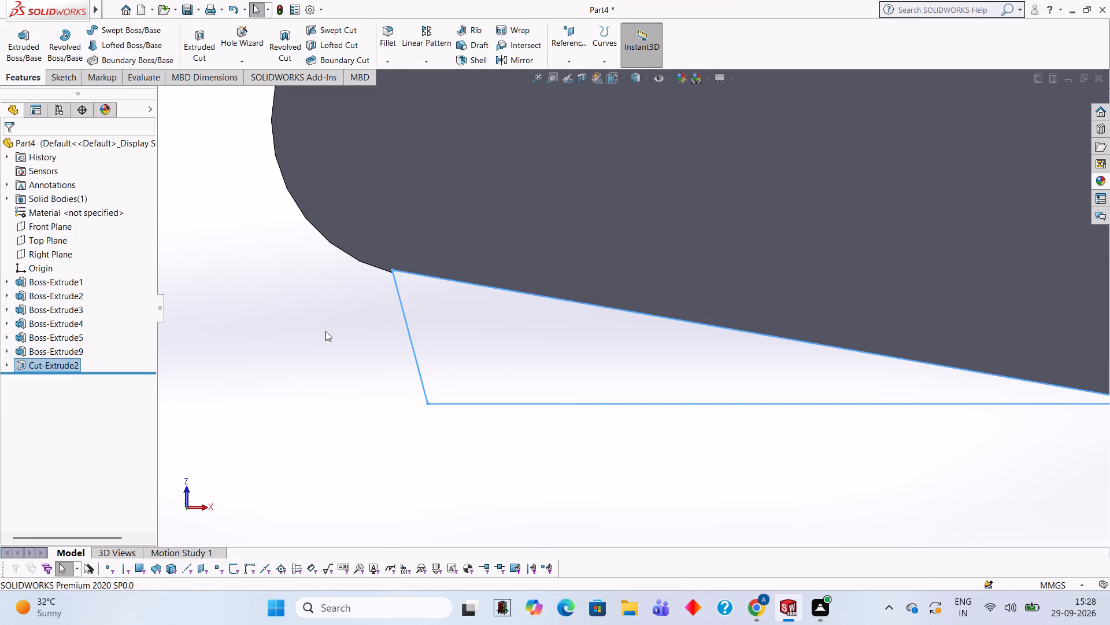
pyautogui.click(325, 331)
# Examine closely the junction between the arm's sloping side and the rounded end's arc.
pyautogui.scroll(2, 329, 340)
pyautogui.scroll(1, 517, 336)
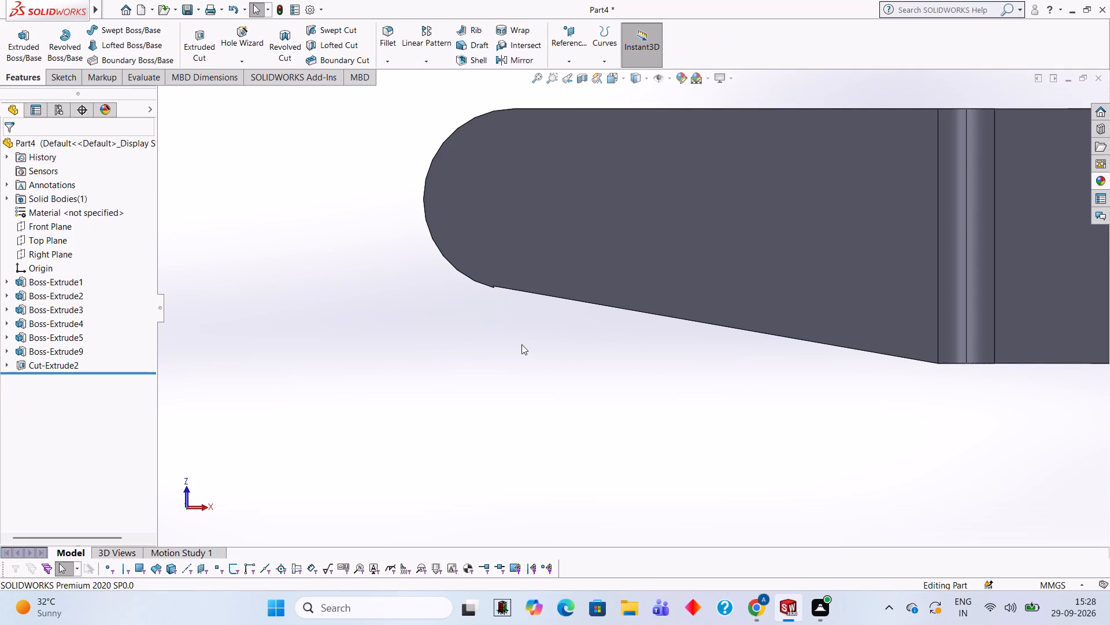
pyautogui.scroll(-5, 486, 308)
pyautogui.scroll(-3, 616, 269)
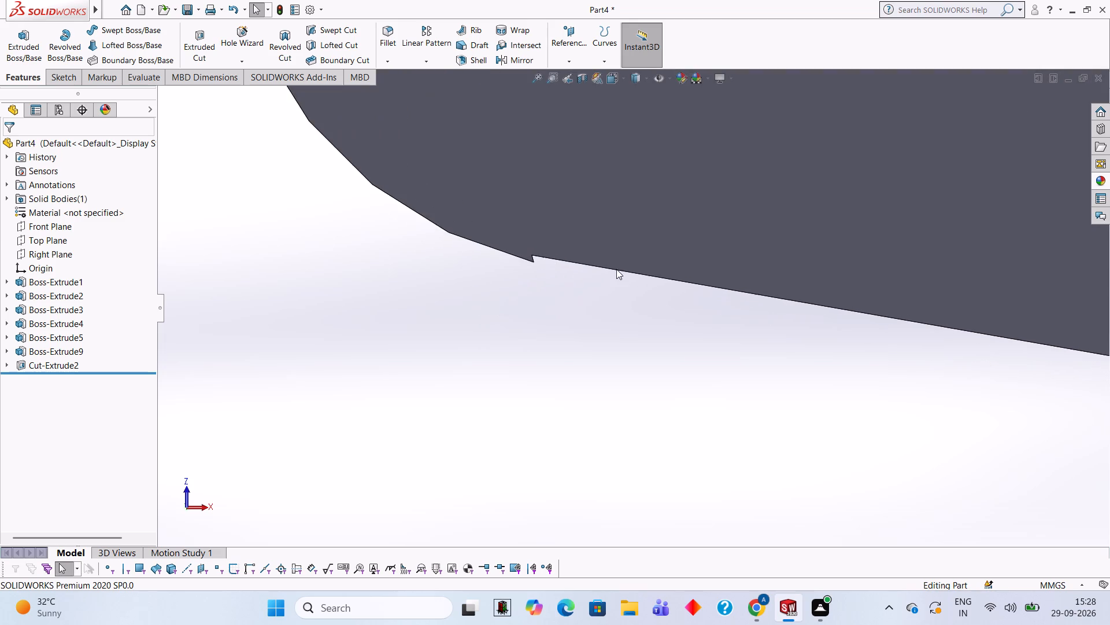
pyautogui.scroll(-5, 512, 281)
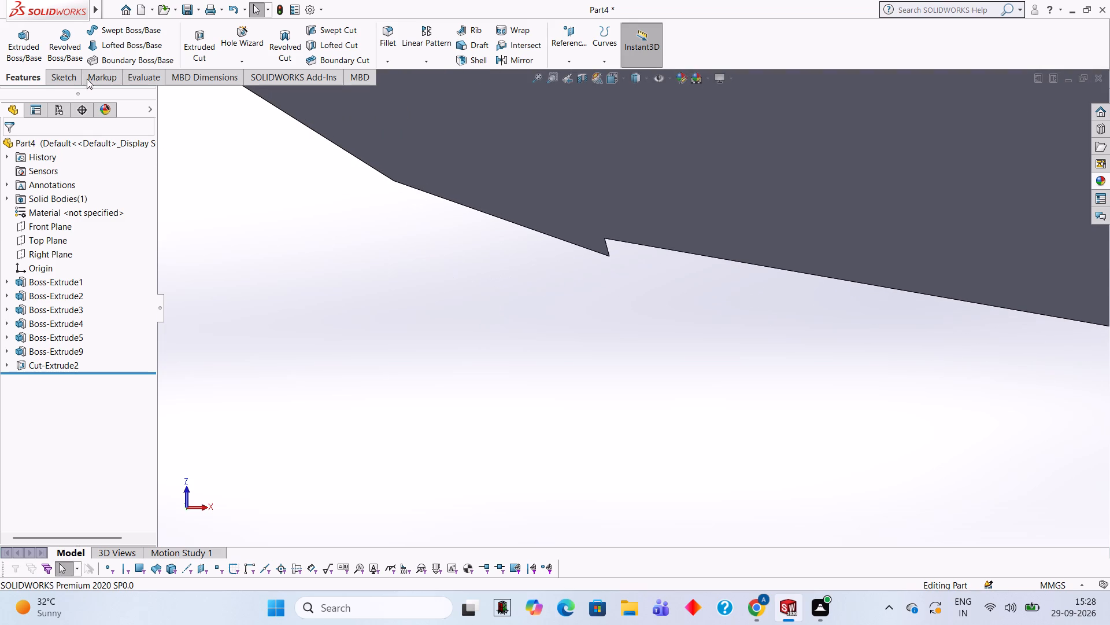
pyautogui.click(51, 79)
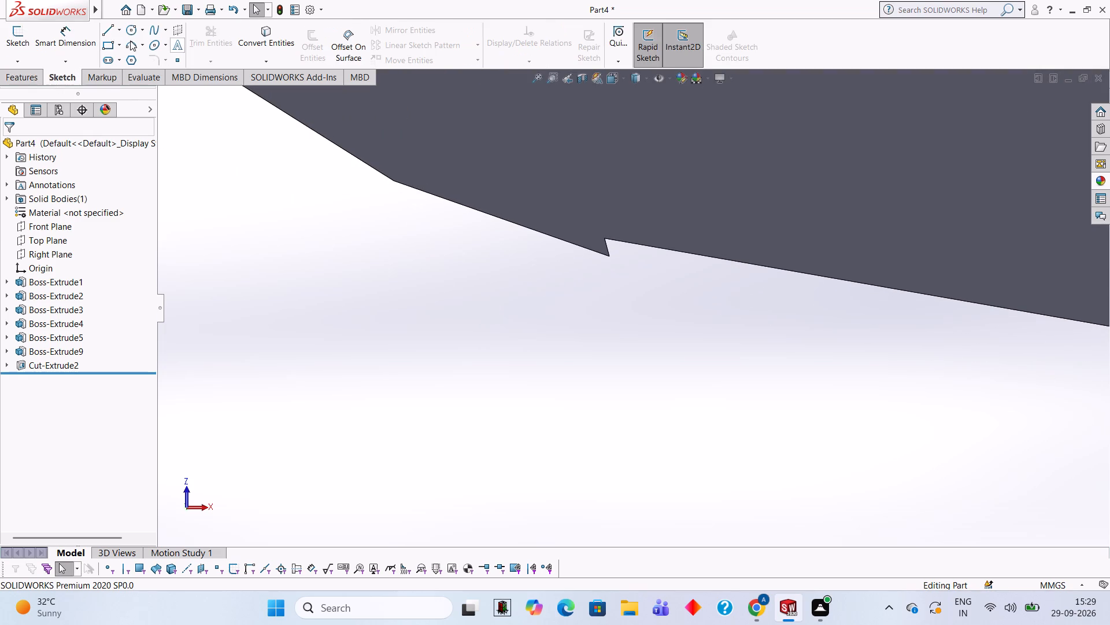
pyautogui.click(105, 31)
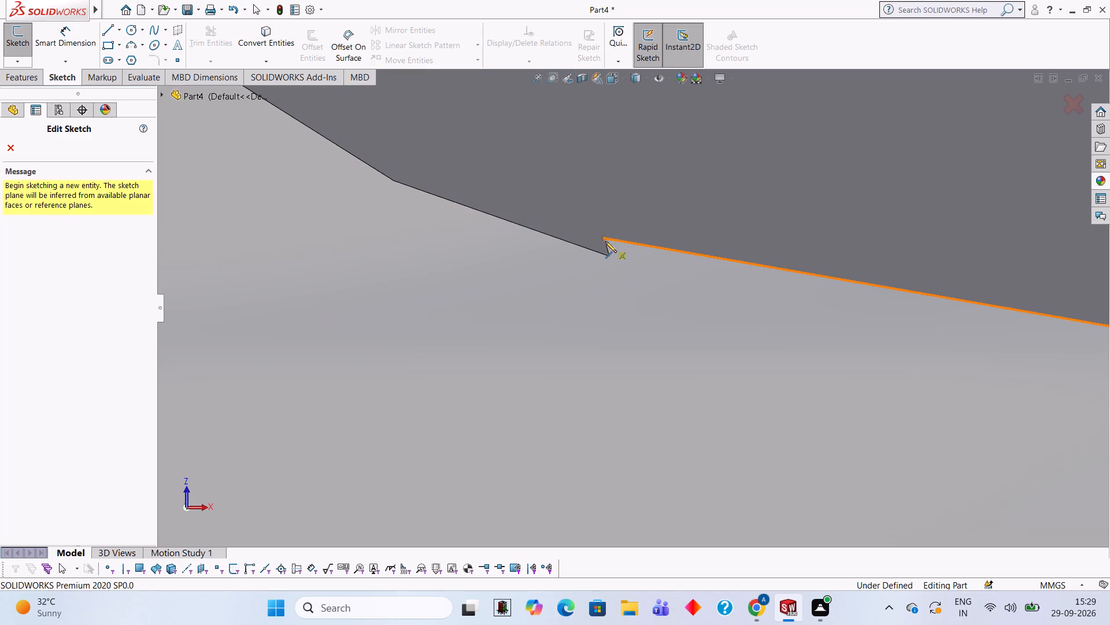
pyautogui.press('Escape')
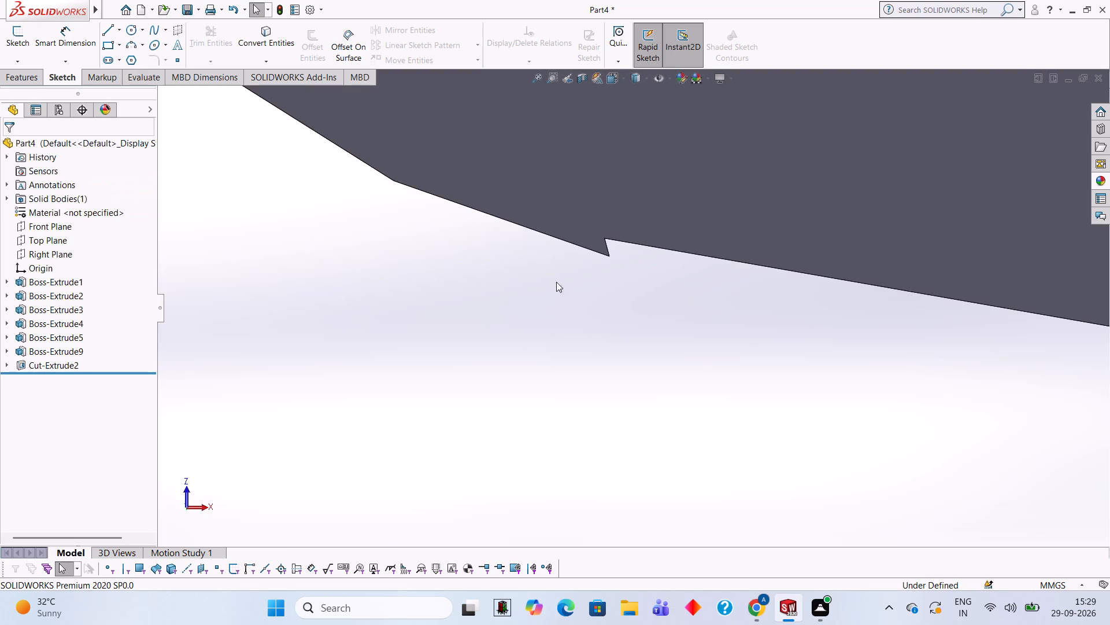
# Sketch a closed sliver triangle on the arm's underside over the notch tip, with sides about 3.4, 0.3 and 3.6 mm, reaching onto the arc.
pyautogui.click(763, 172)
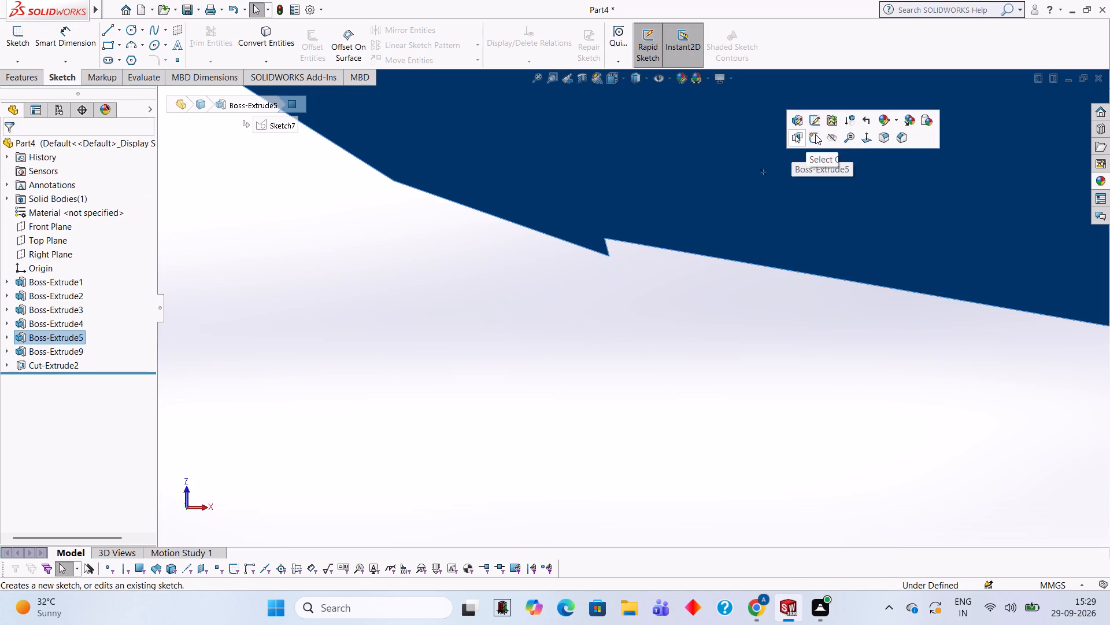
pyautogui.click(815, 134)
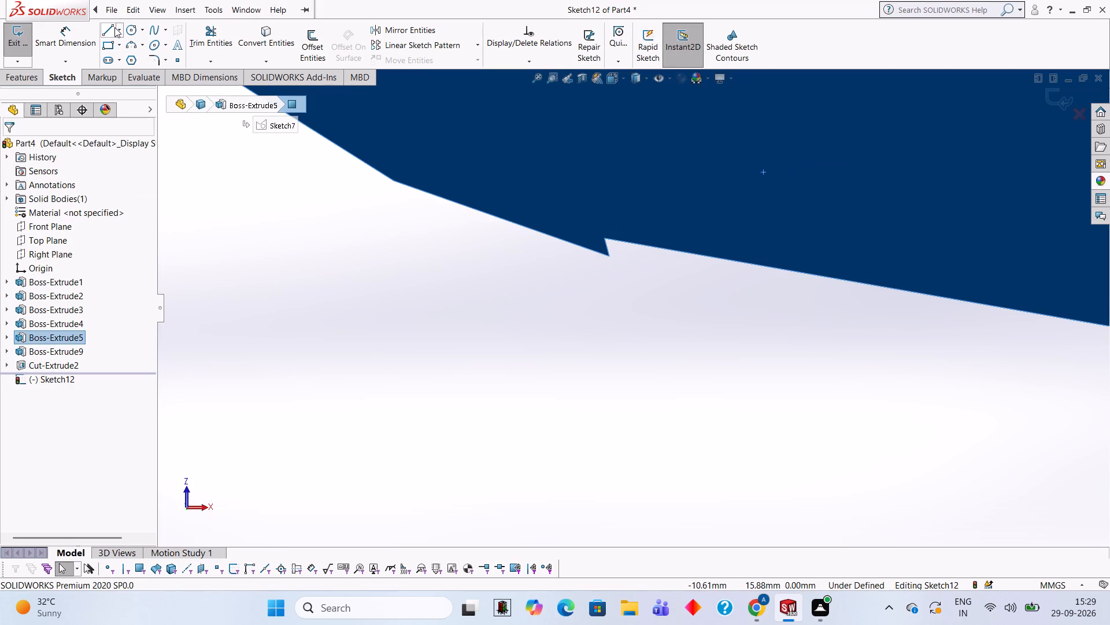
pyautogui.click(114, 27)
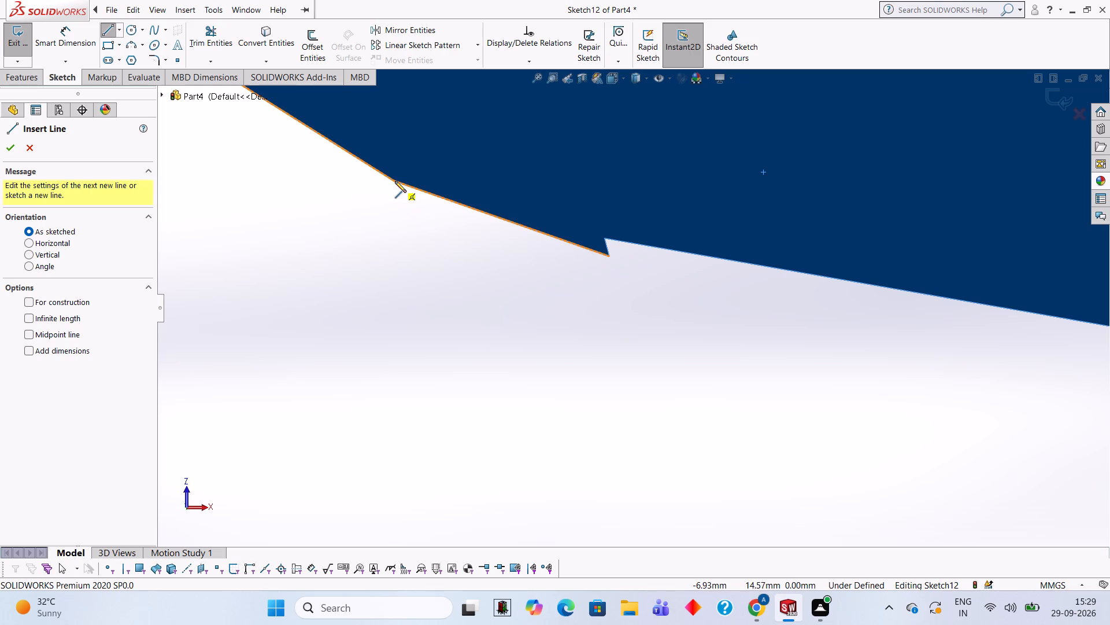
pyautogui.click(394, 179)
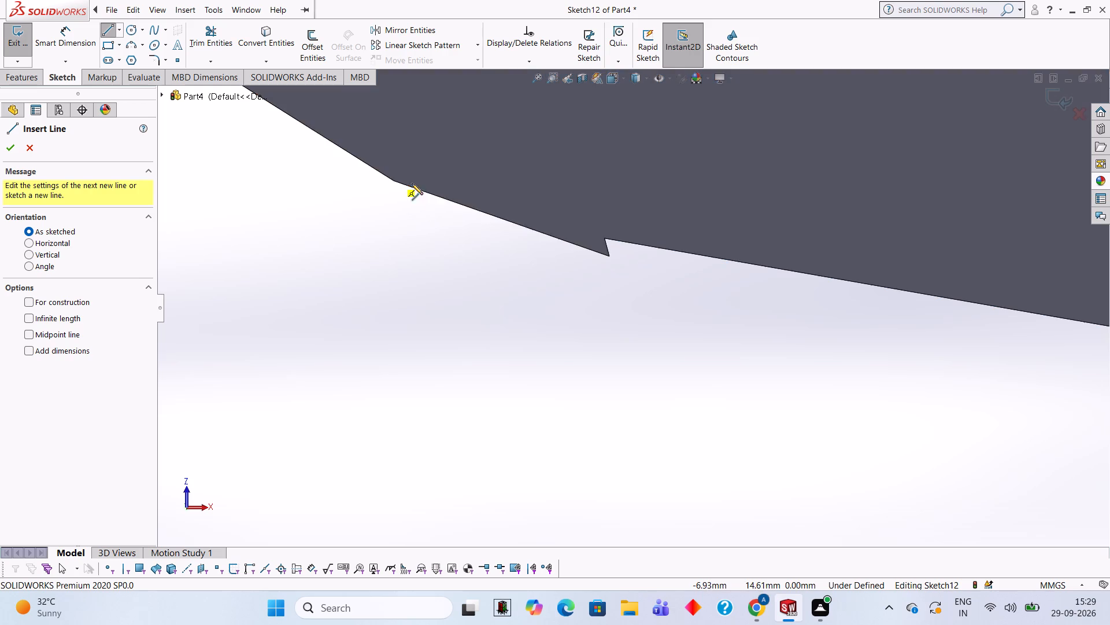
pyautogui.click(604, 238)
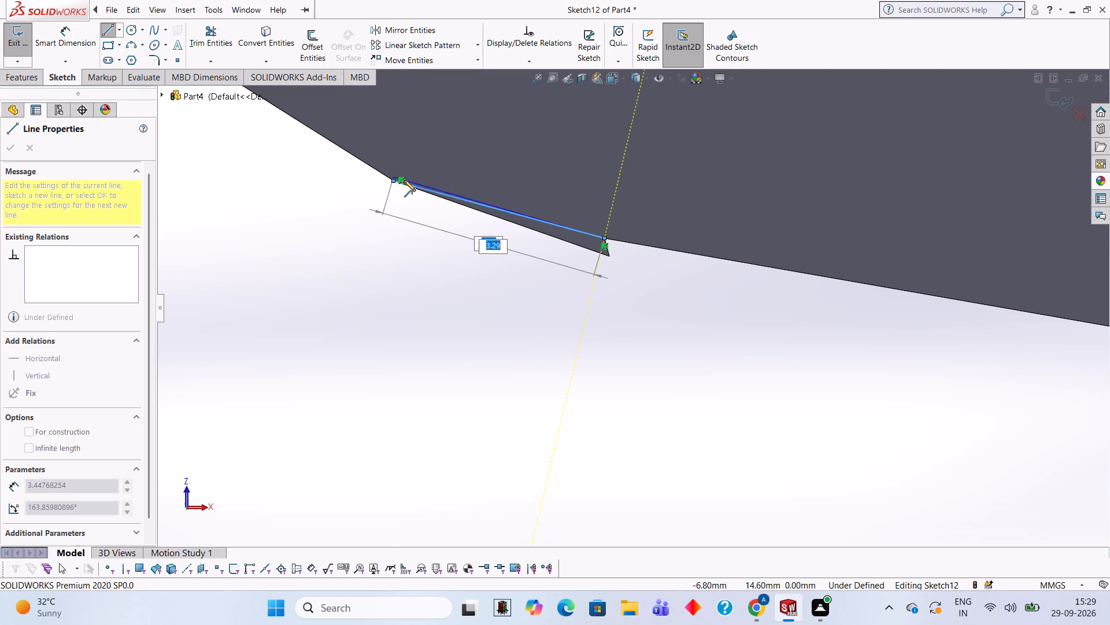
pyautogui.click(610, 256)
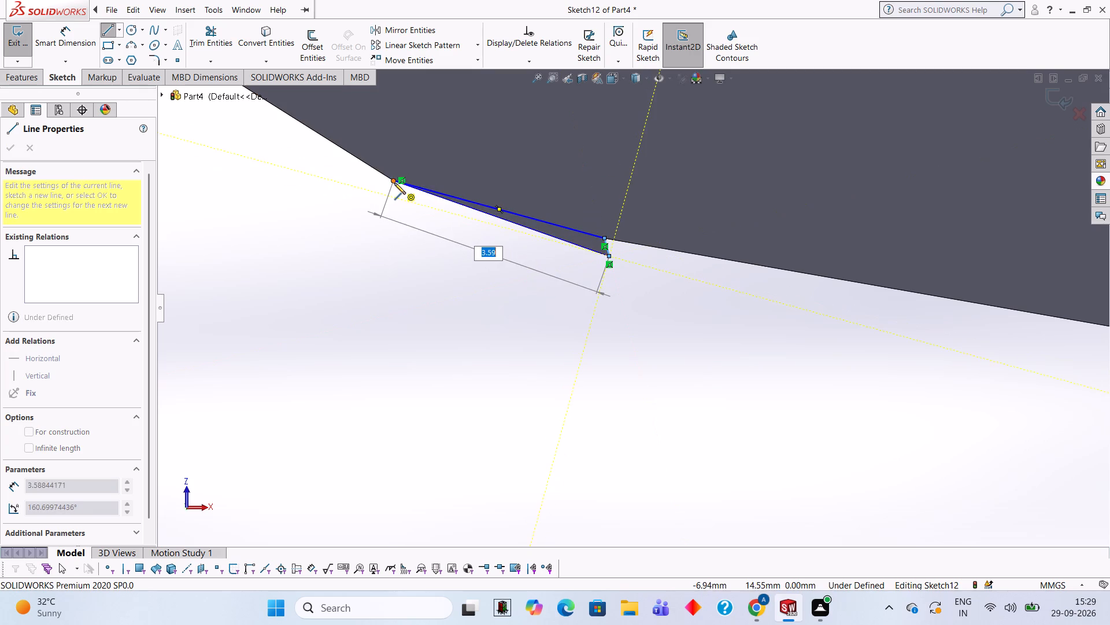
pyautogui.click(394, 183)
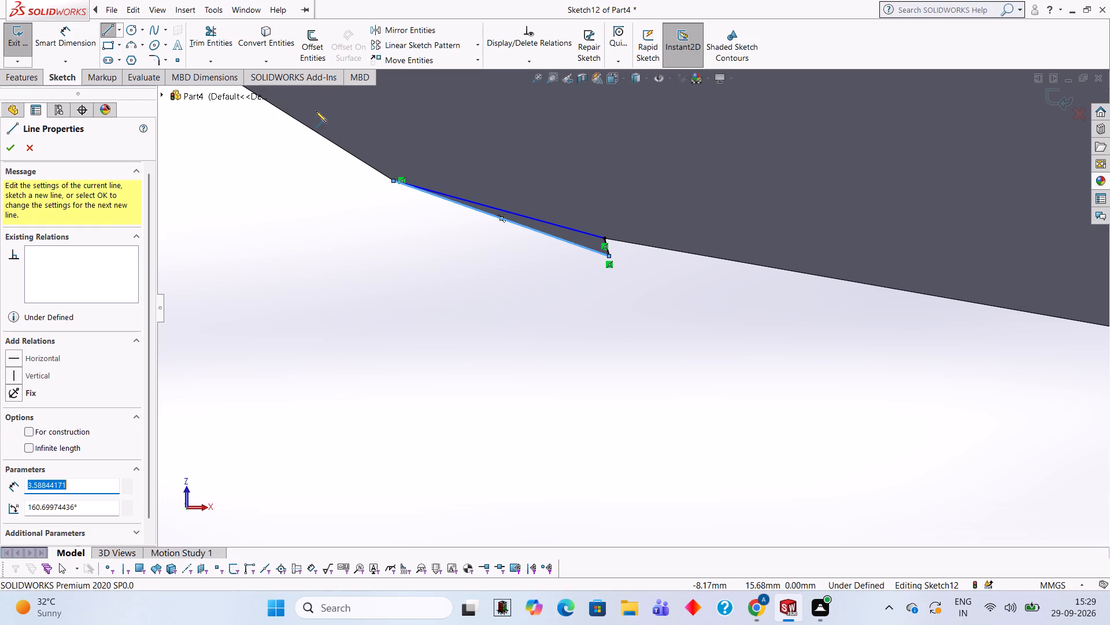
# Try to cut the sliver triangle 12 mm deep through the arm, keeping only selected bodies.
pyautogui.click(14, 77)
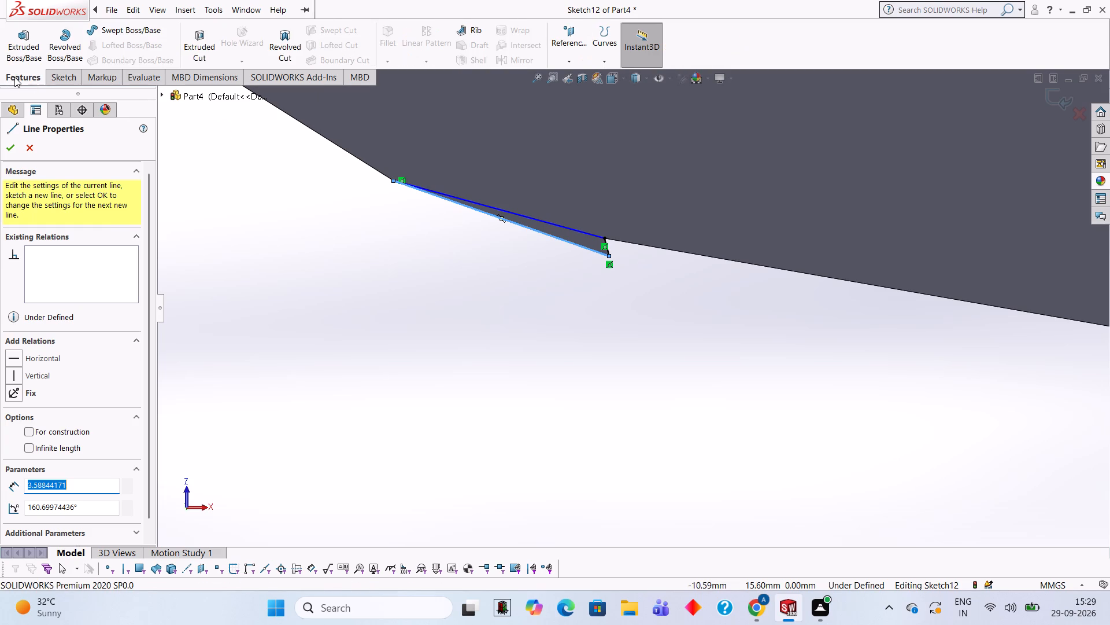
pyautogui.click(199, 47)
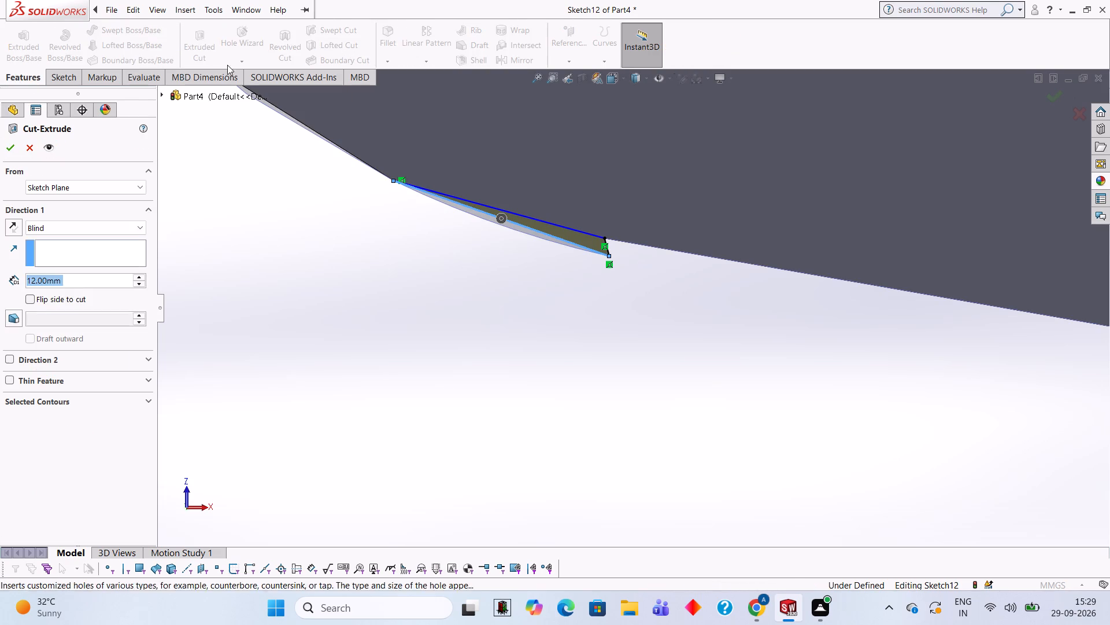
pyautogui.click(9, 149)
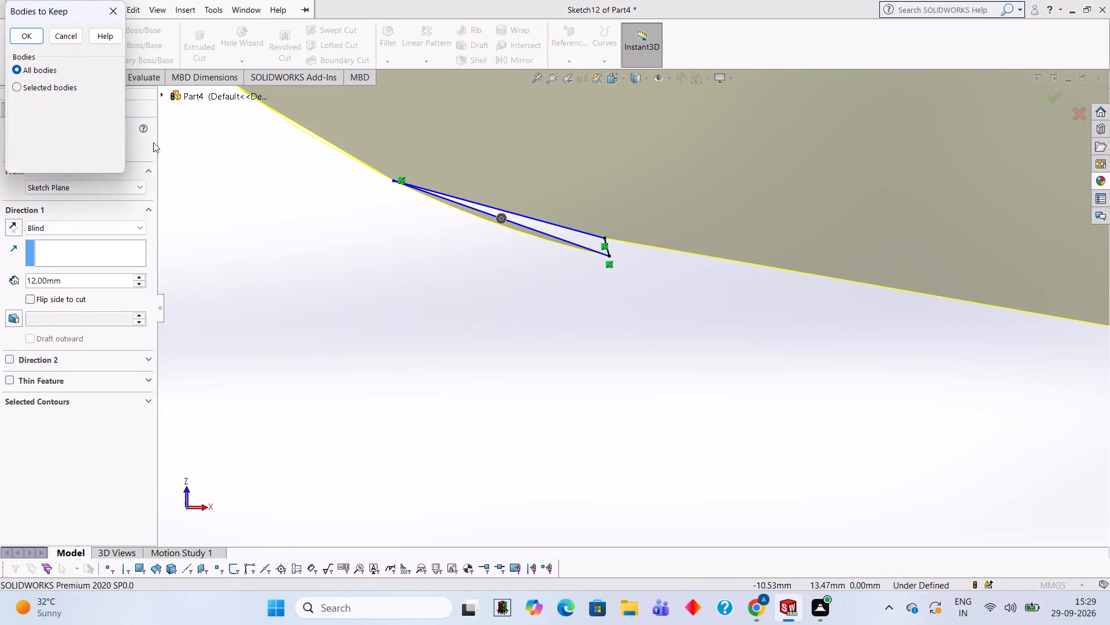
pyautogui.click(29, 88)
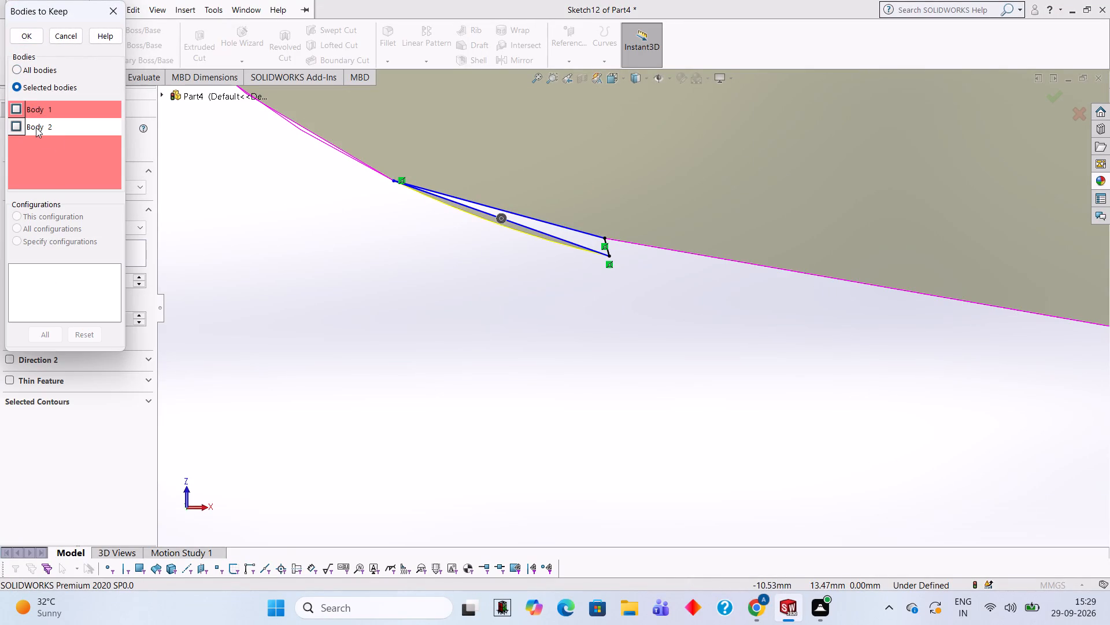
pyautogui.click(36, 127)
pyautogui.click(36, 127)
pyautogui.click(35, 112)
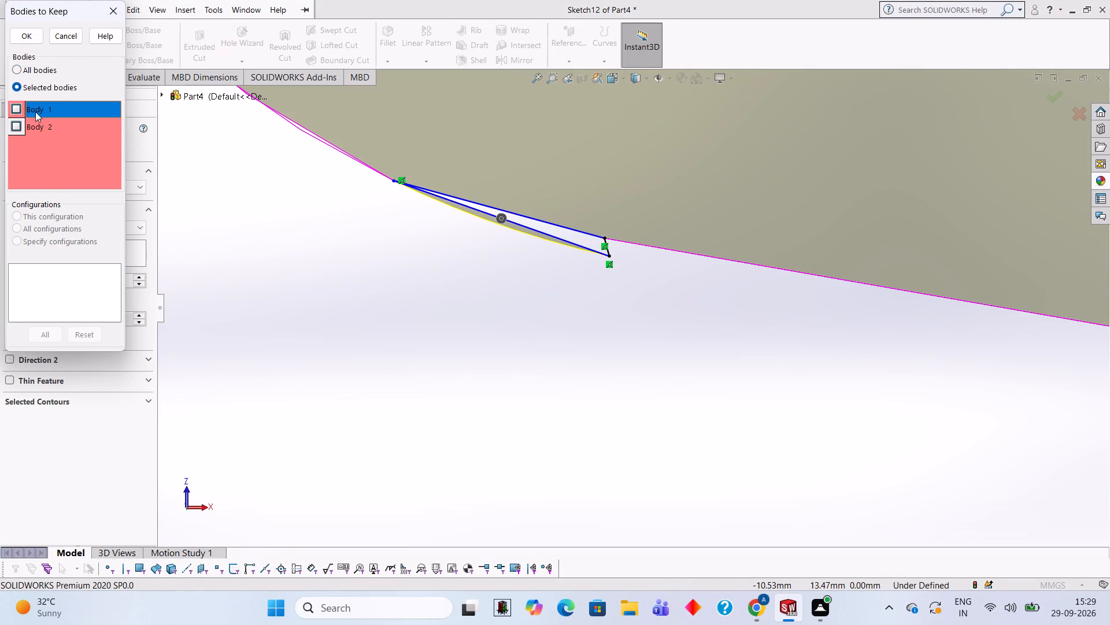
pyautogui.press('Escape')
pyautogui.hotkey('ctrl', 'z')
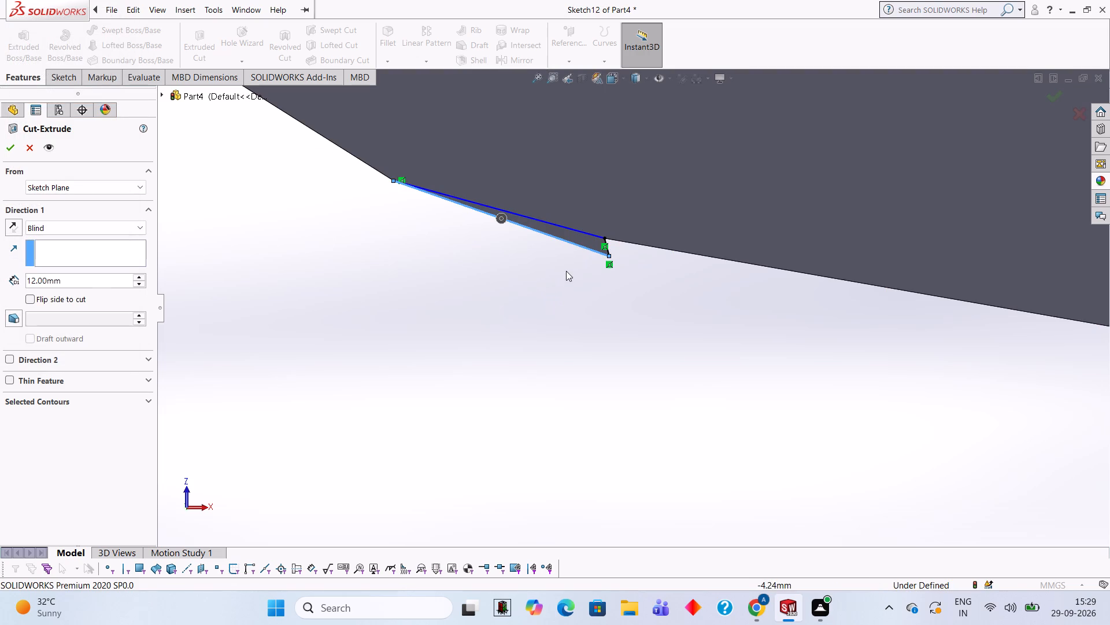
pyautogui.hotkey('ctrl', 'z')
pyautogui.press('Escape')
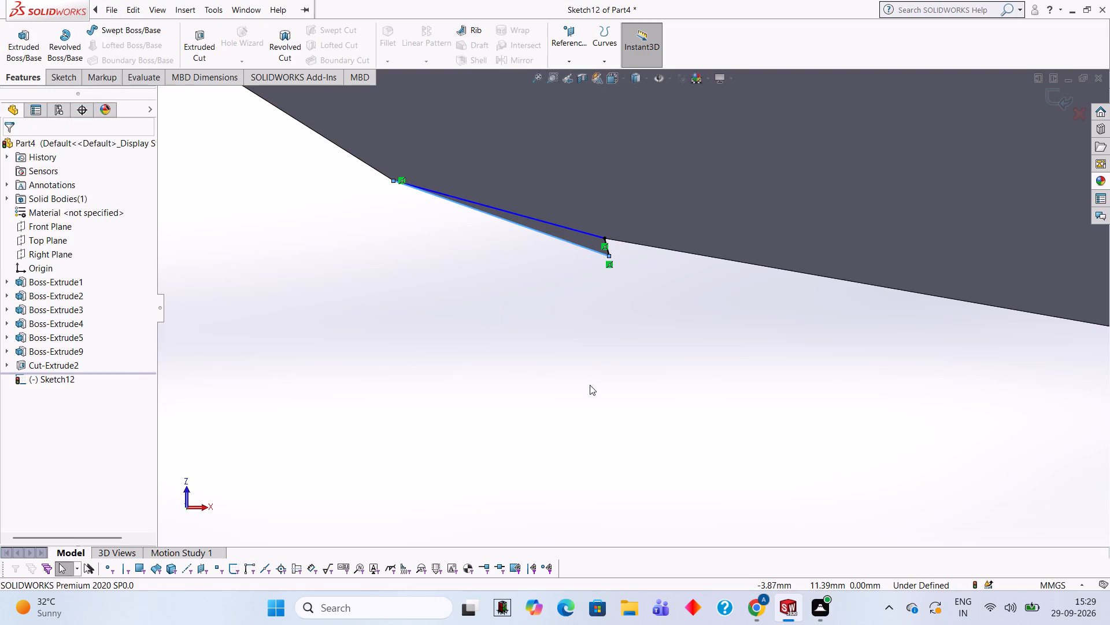
# Undo the sliver sketch, the triangular cut and the triangle's lines, leaving the underside sketch open and empty.
pyautogui.hotkey('ctrl', 'z')
pyautogui.hotkey('ctrl', 'z')
pyautogui.hotkey('ctrl', 'z')
pyautogui.hotkey('ctrl', 'z')
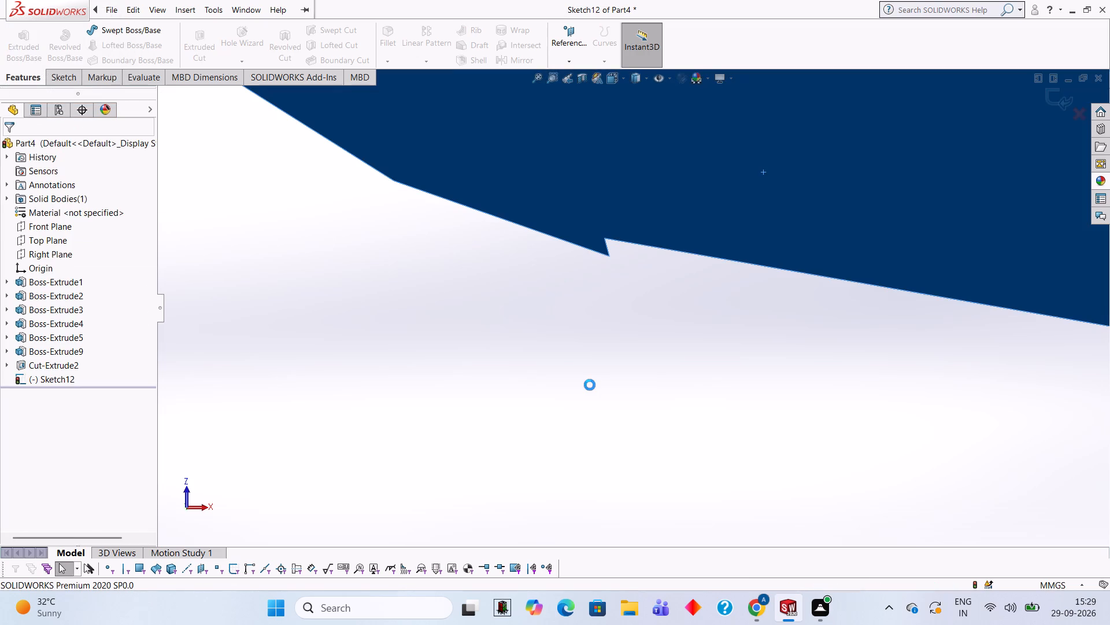
pyautogui.hotkey('ctrl', 'z')
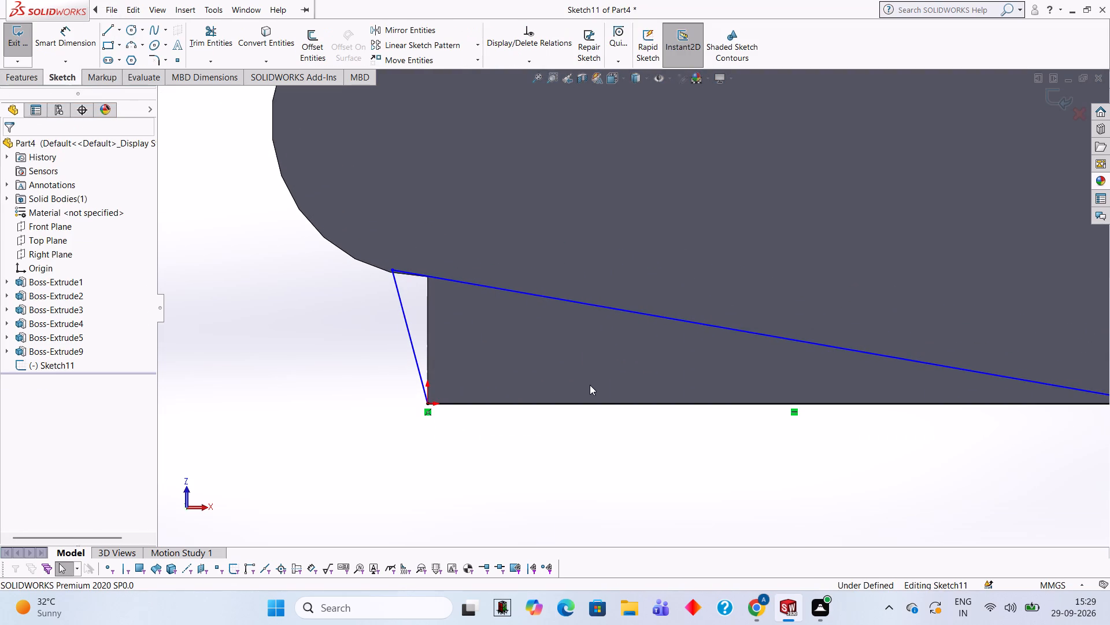
pyautogui.scroll(-4, 464, 302)
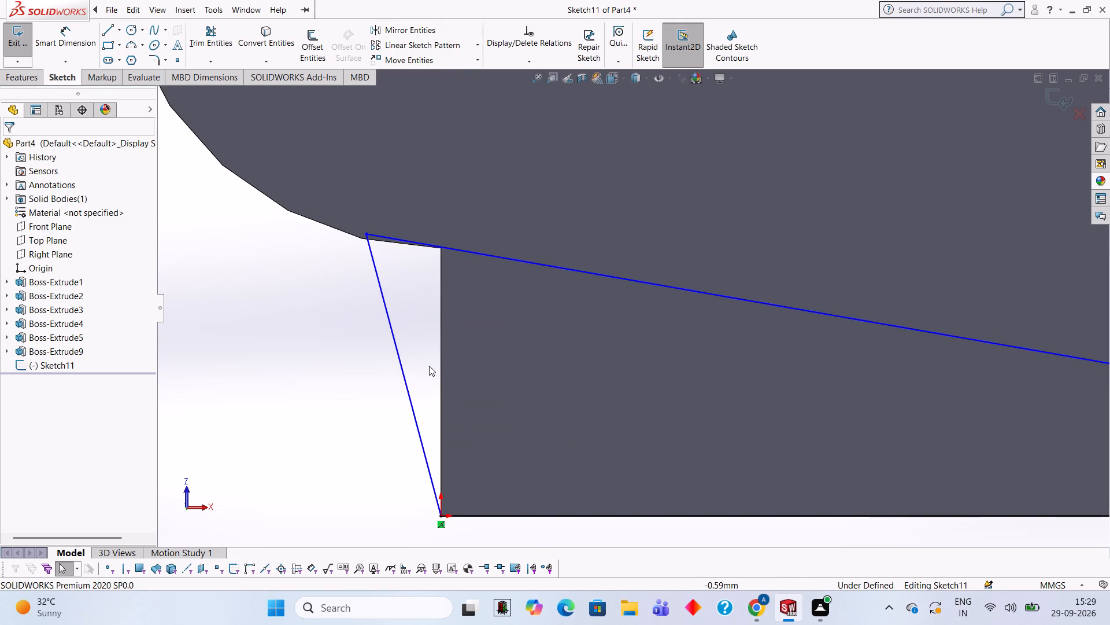
pyautogui.hotkey('ctrl', 'z')
pyautogui.hotkey('ctrl', 'z')
pyautogui.hotkey('ctrl', 'z')
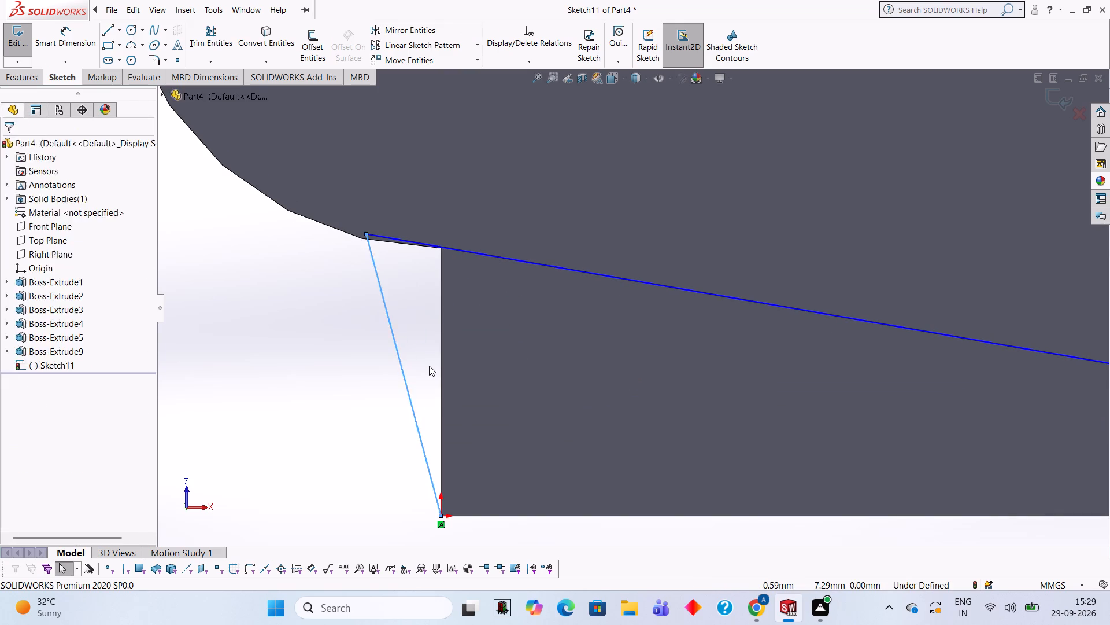
pyautogui.hotkey('ctrl', 'z')
# Sketch a closed triangle on the underside from the fillet-side corner to the arc's lower endpoint, the arm's free end corner, and back along a 75 mm base.
pyautogui.scroll(2, 663, 283)
pyautogui.scroll(2, 800, 321)
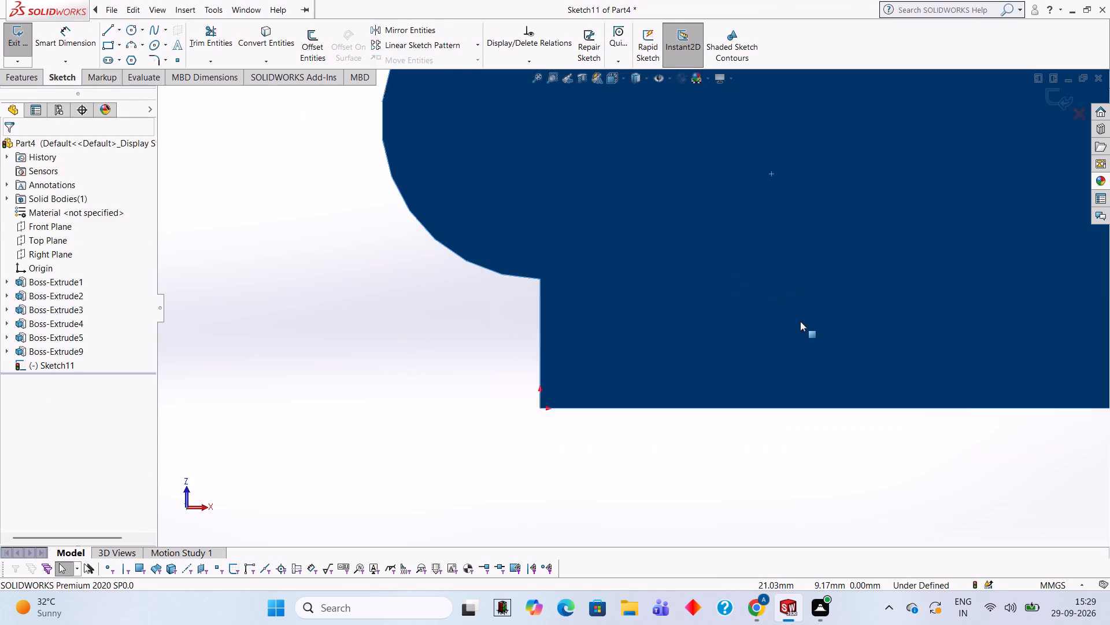
pyautogui.scroll(1, 800, 321)
pyautogui.scroll(2, 852, 350)
pyautogui.scroll(-2, 884, 352)
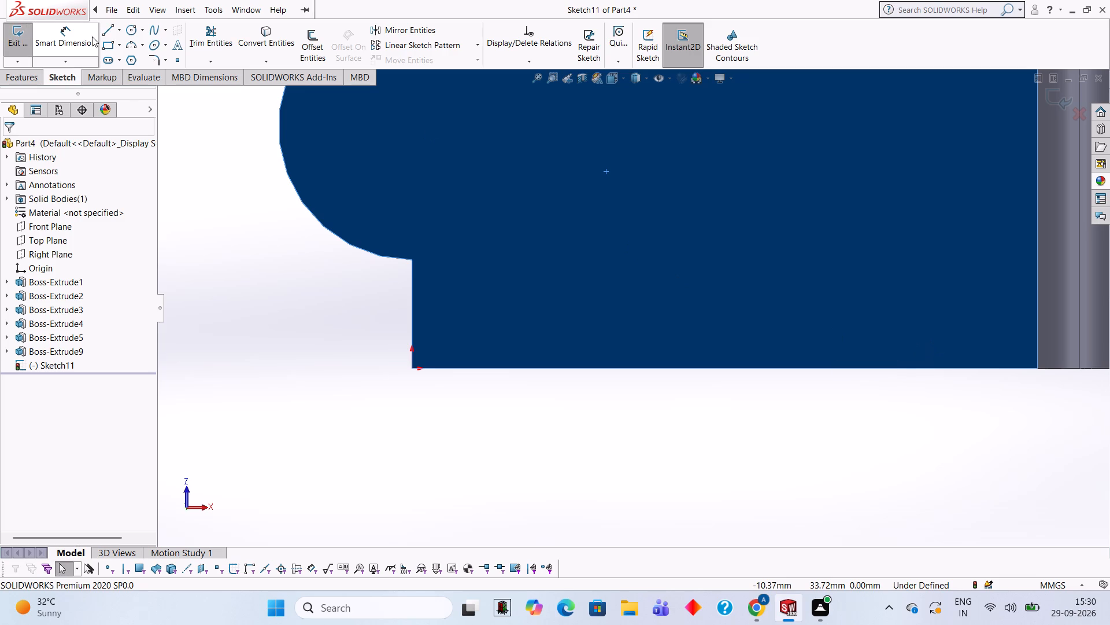
pyautogui.click(108, 25)
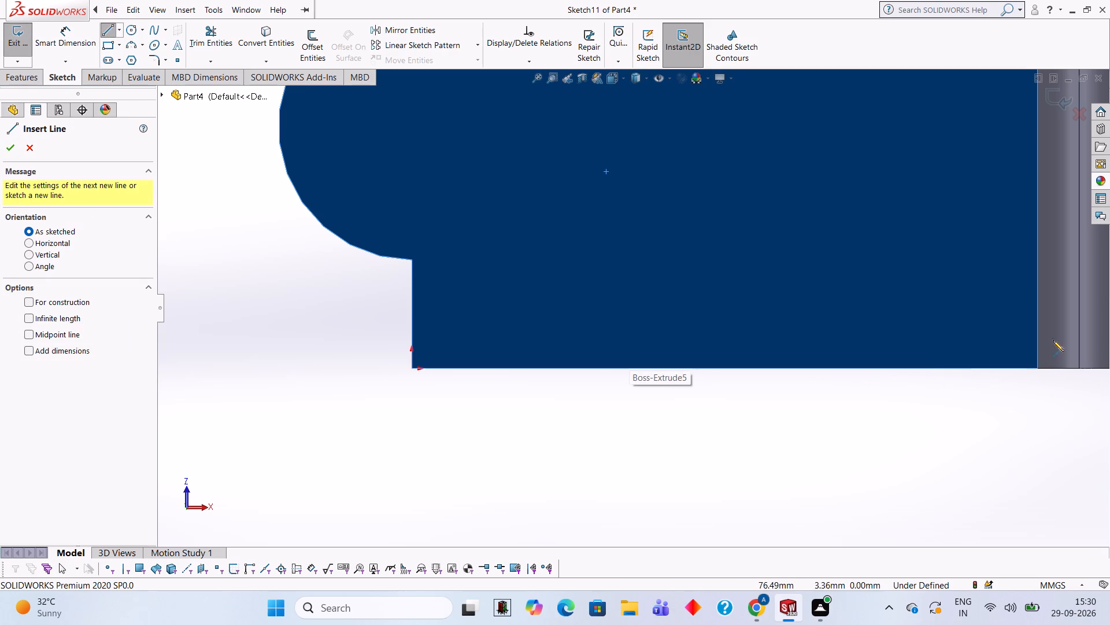
pyautogui.click(1037, 367)
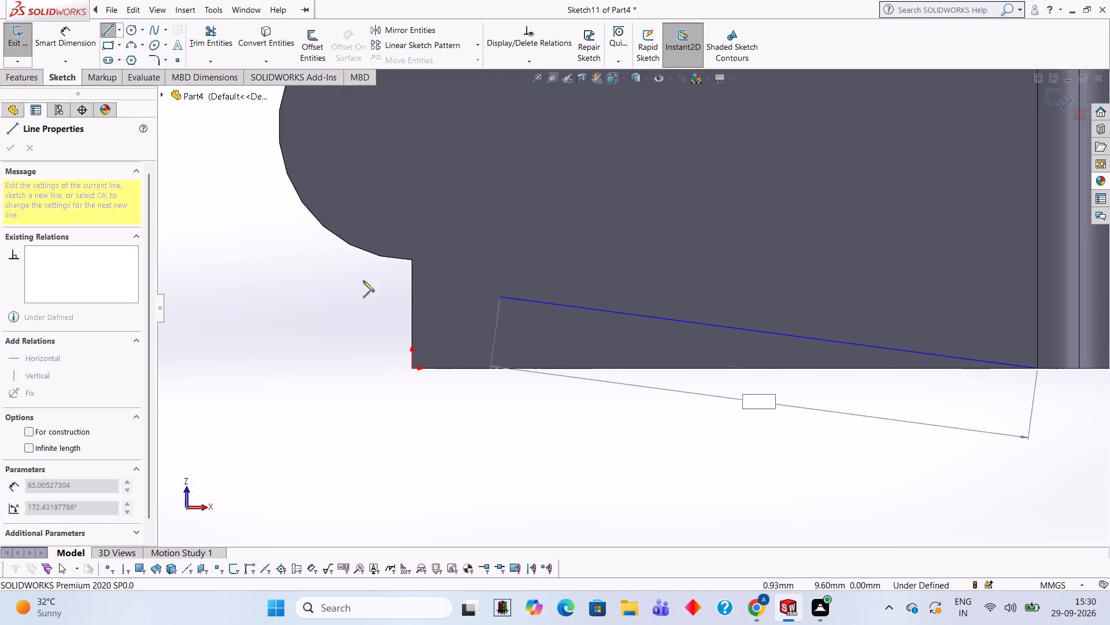
pyautogui.click(411, 260)
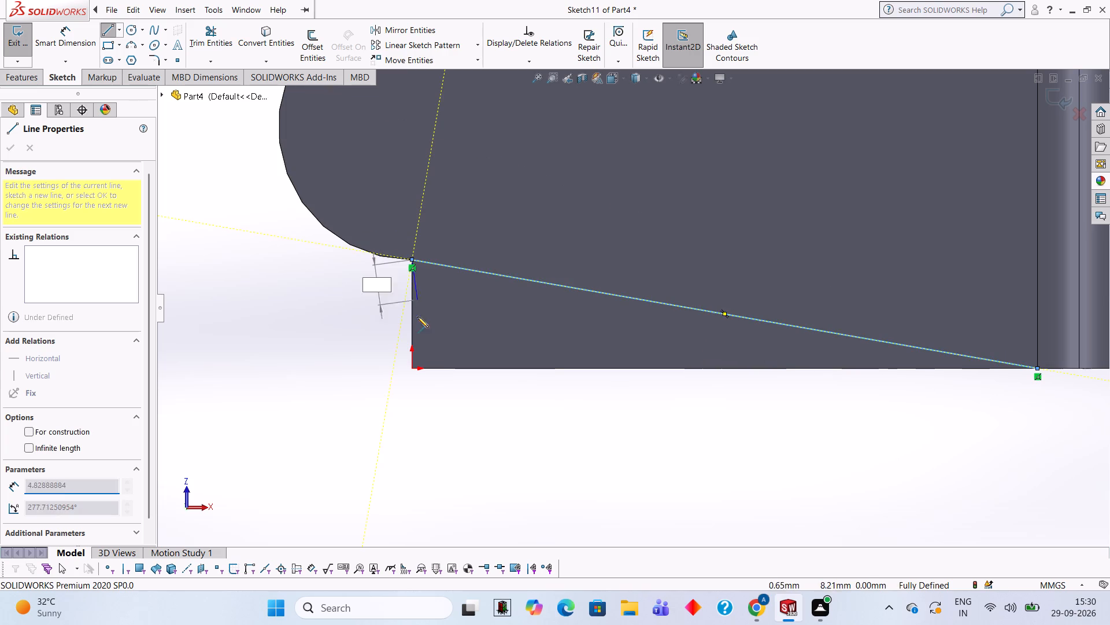
pyautogui.click(410, 369)
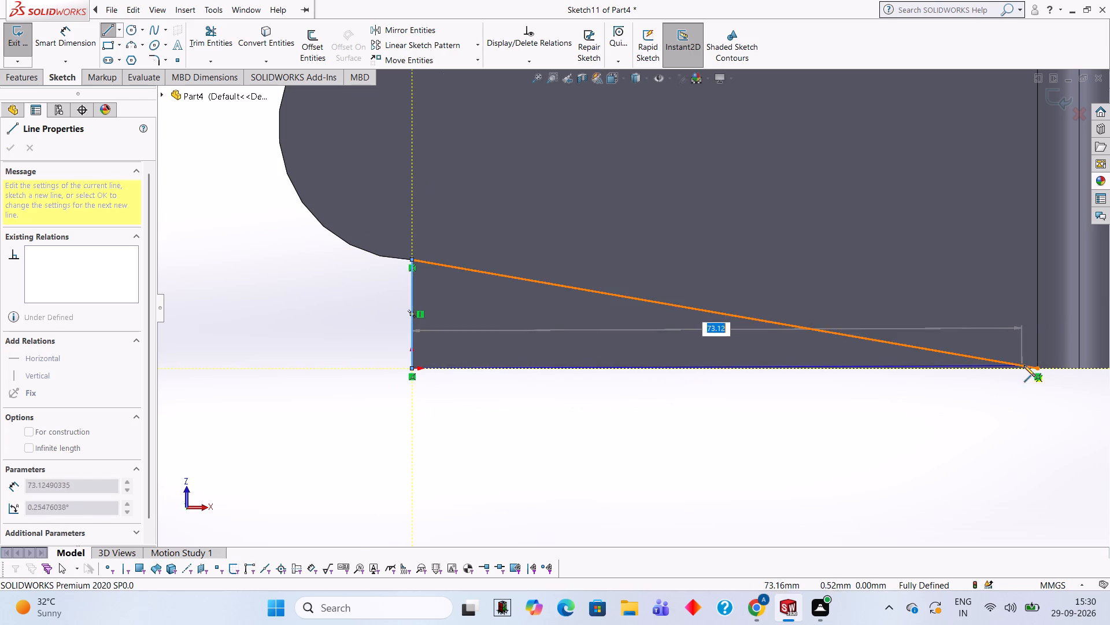
pyautogui.click(1037, 370)
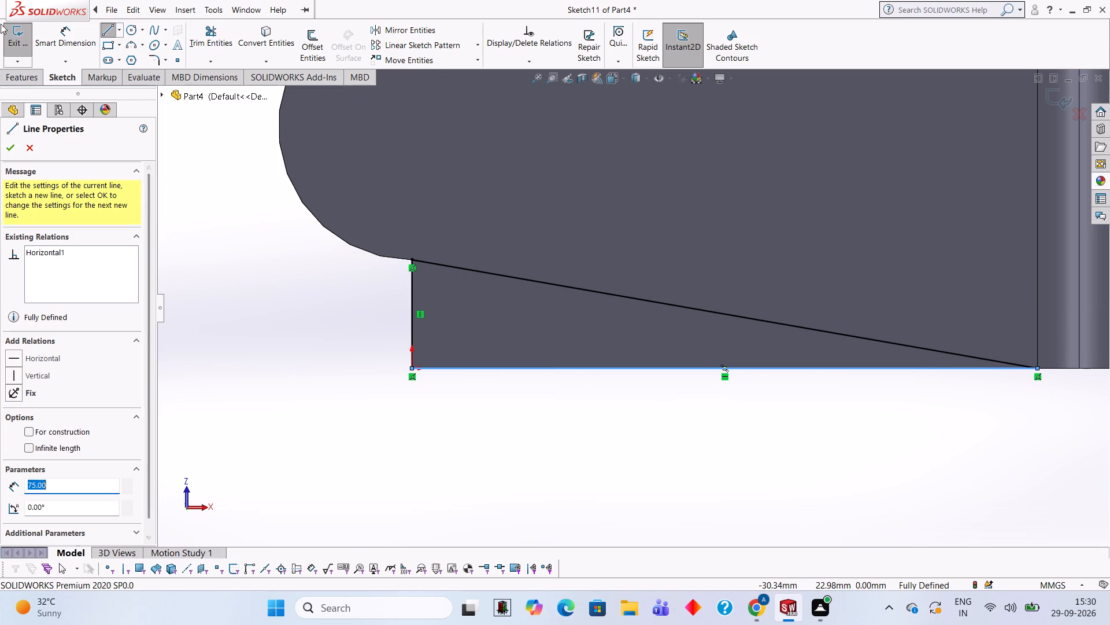
# Cut the triangular profile 12 mm deep through the arm to form its sloping side.
pyautogui.click(32, 77)
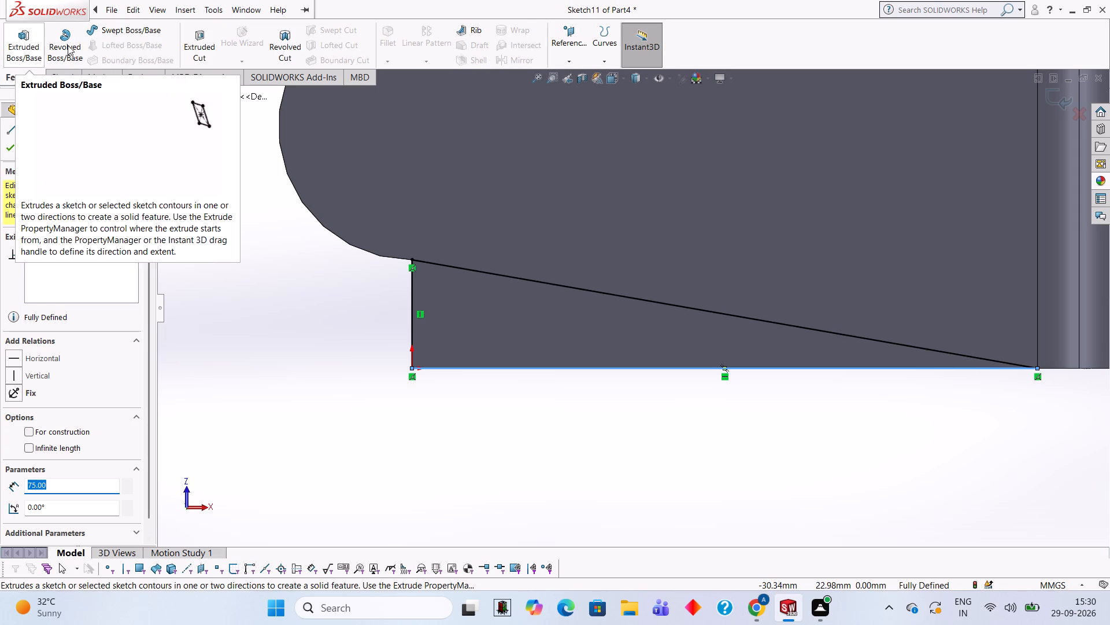
pyautogui.click(184, 35)
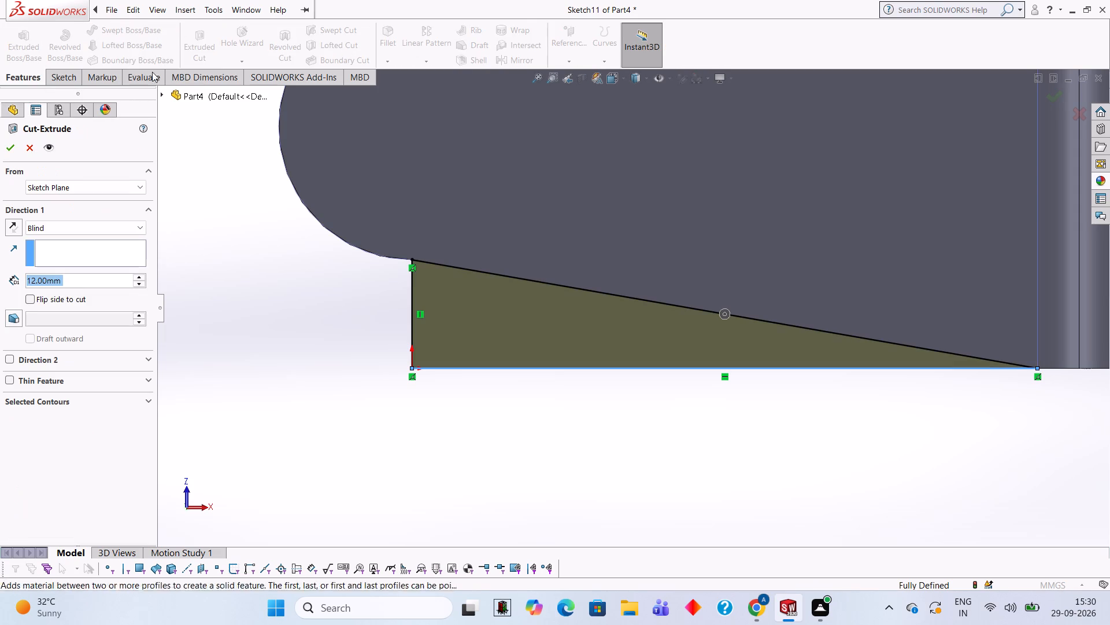
pyautogui.click(16, 153)
pyautogui.click(247, 263)
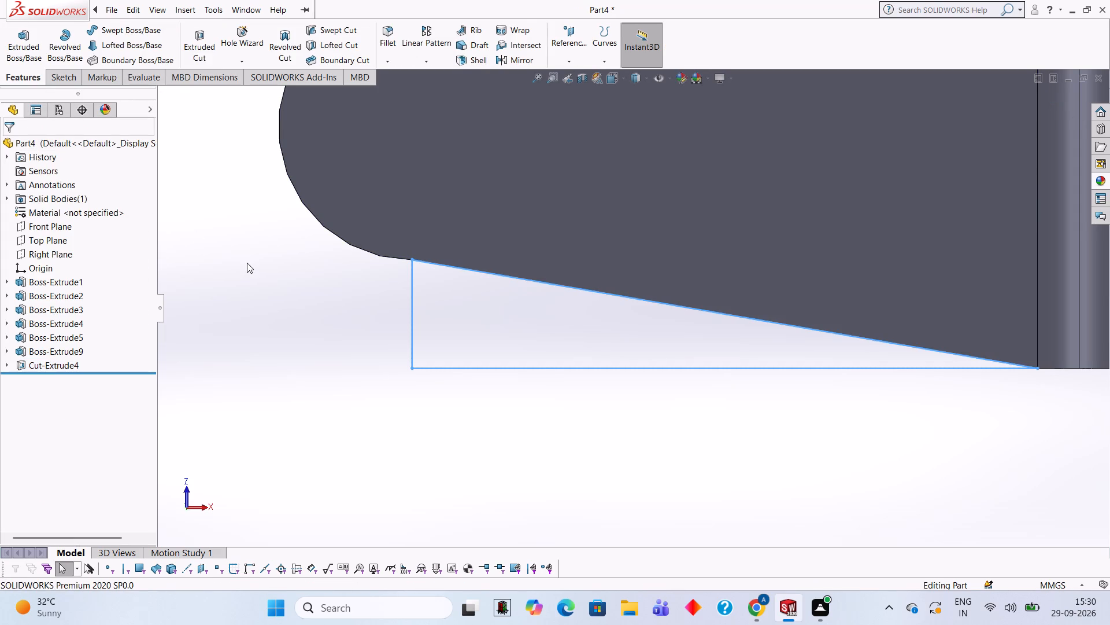
# Examine the tapered arm and its transition to the block from the underside and at an angle.
pyautogui.scroll(5, 573, 272)
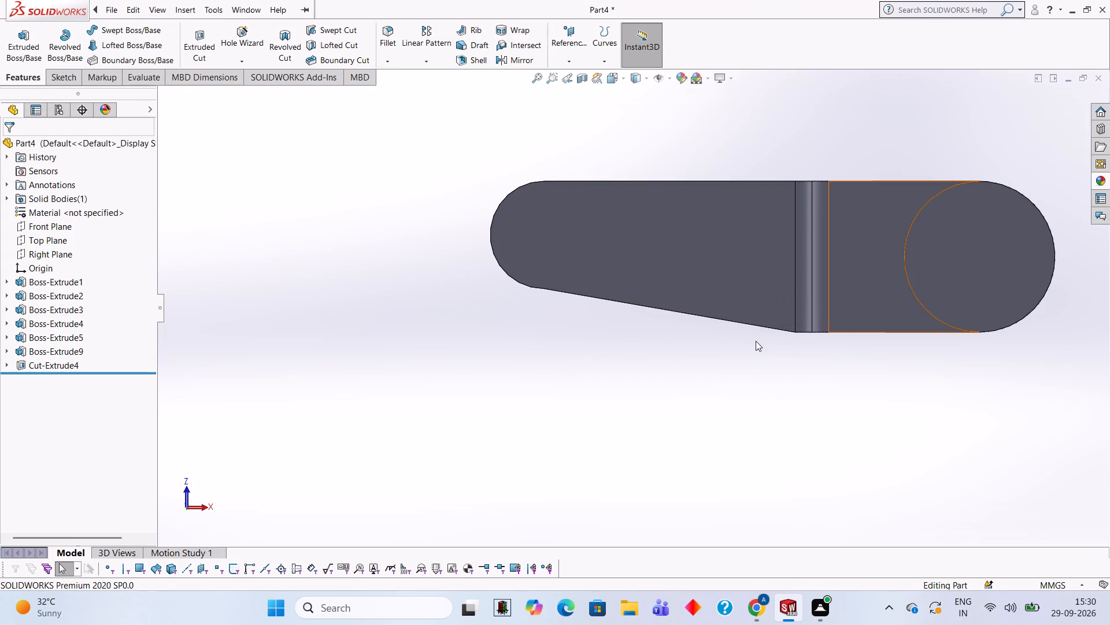
pyautogui.scroll(-1, 701, 267)
pyautogui.scroll(1, 741, 271)
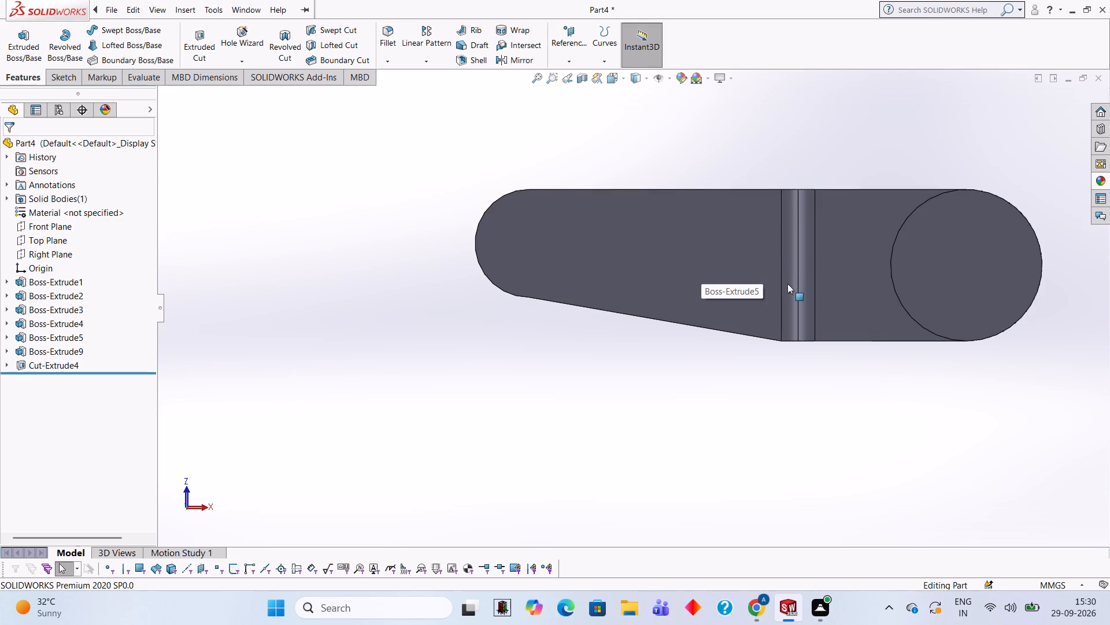
pyautogui.scroll(-1, 807, 278)
pyautogui.scroll(2, 792, 277)
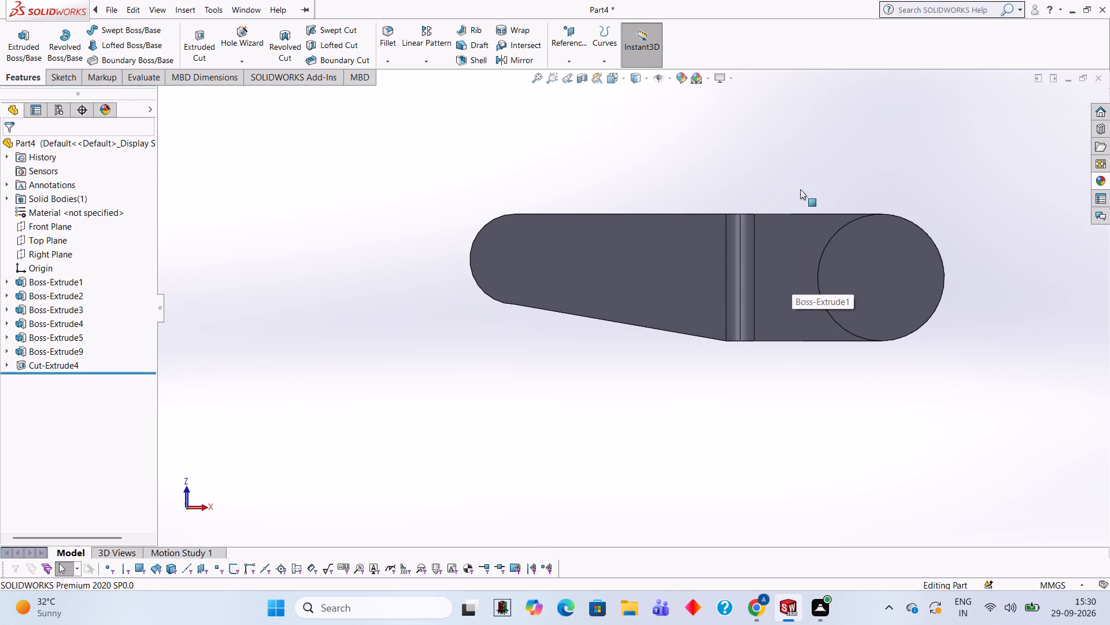
pyautogui.moveTo(802, 179); pyautogui.dragTo(796, 270, button='middle')
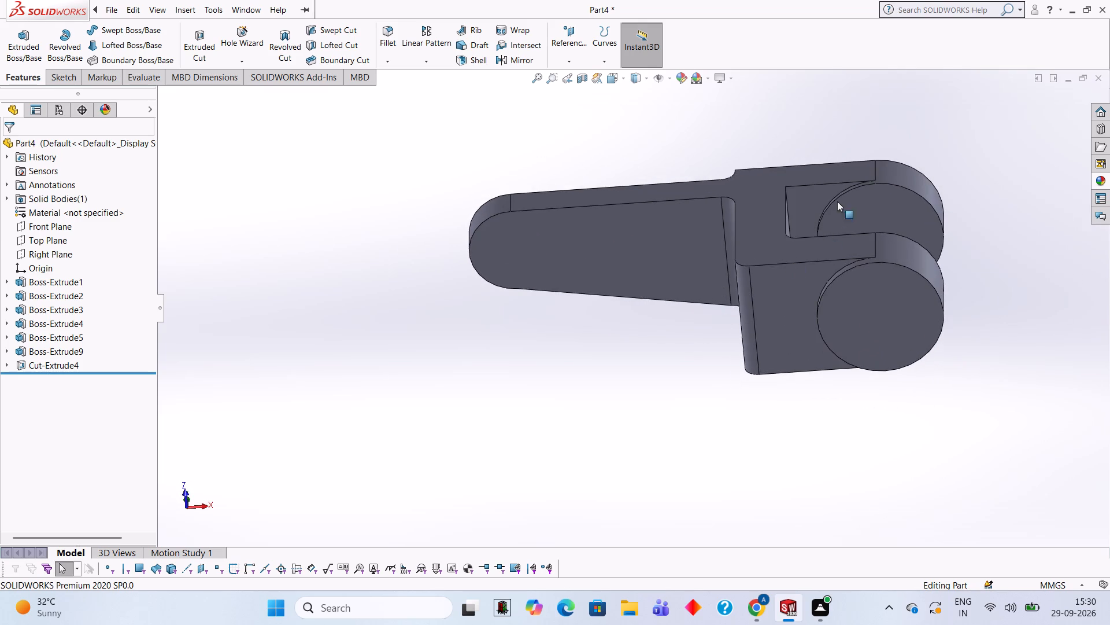
pyautogui.scroll(1, 775, 234)
pyautogui.moveTo(775, 234); pyautogui.dragTo(777, 205, button='middle')
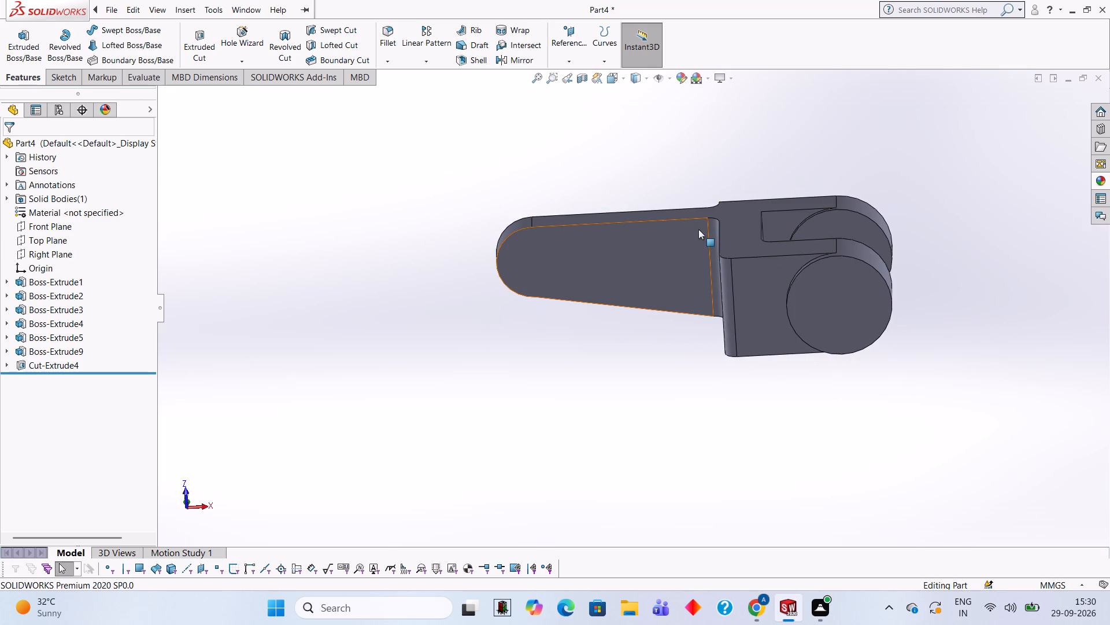
pyautogui.moveTo(782, 339); pyautogui.dragTo(776, 304, button='middle')
# On the arm's underside, sketch two level 12.5 mm circles, one centred on the rounded end's arc, the other about 29 mm along the arm.
pyautogui.click(602, 289)
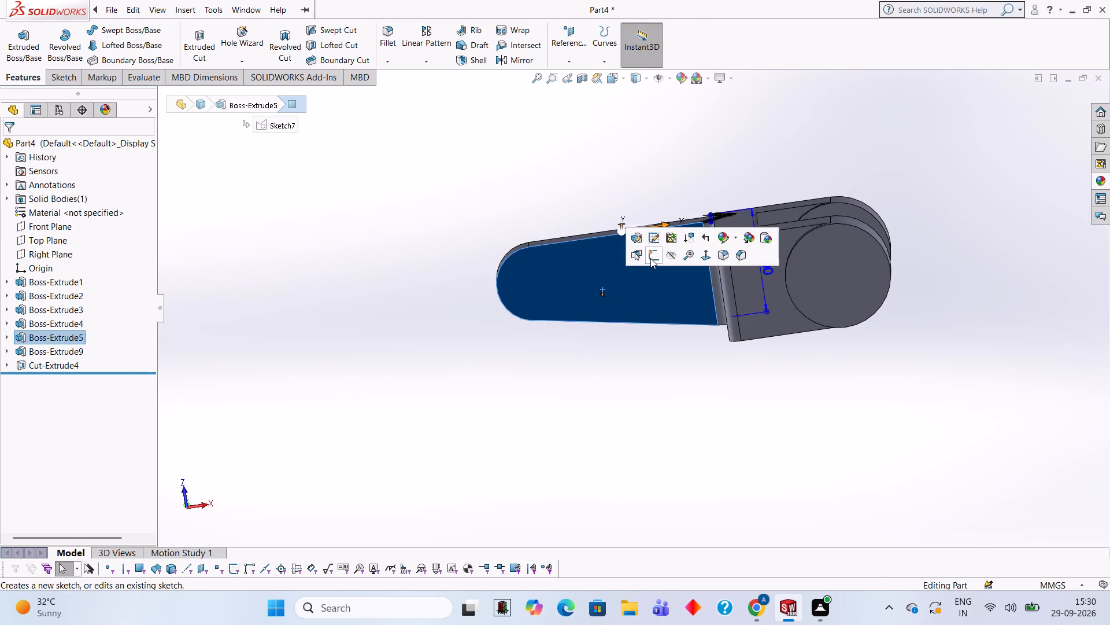
pyautogui.click(650, 258)
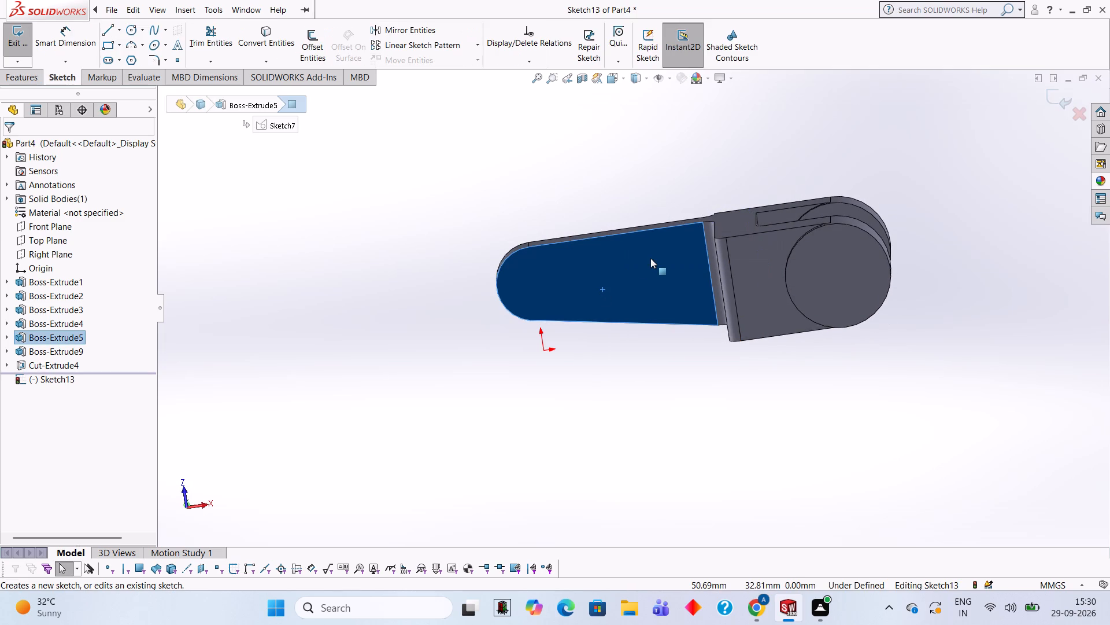
pyautogui.hotkey('ctrl', '8')
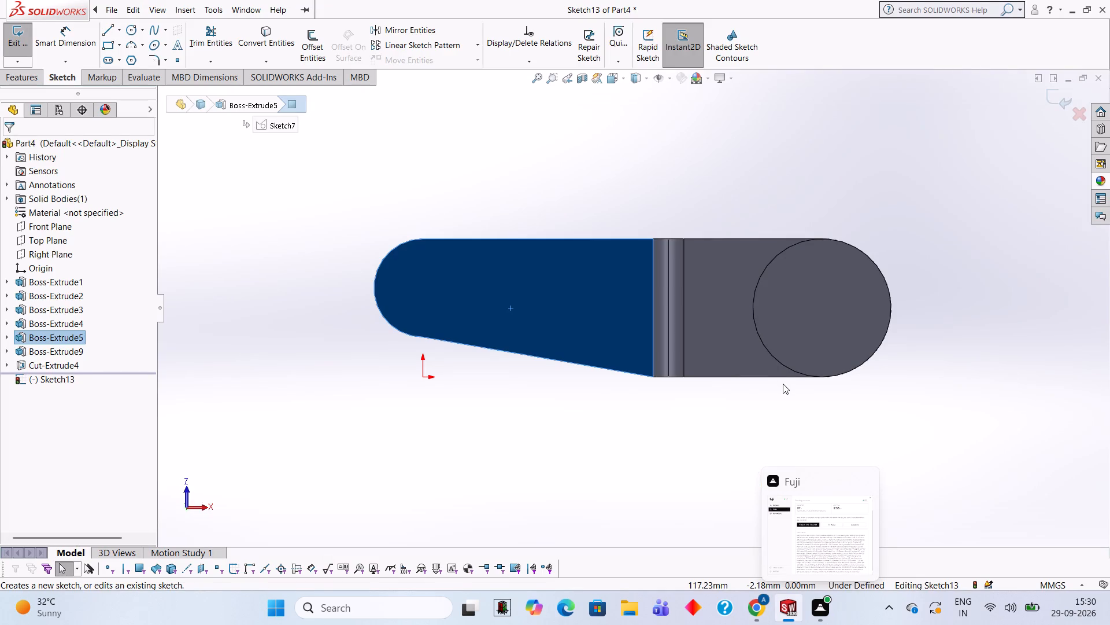
pyautogui.click(135, 30)
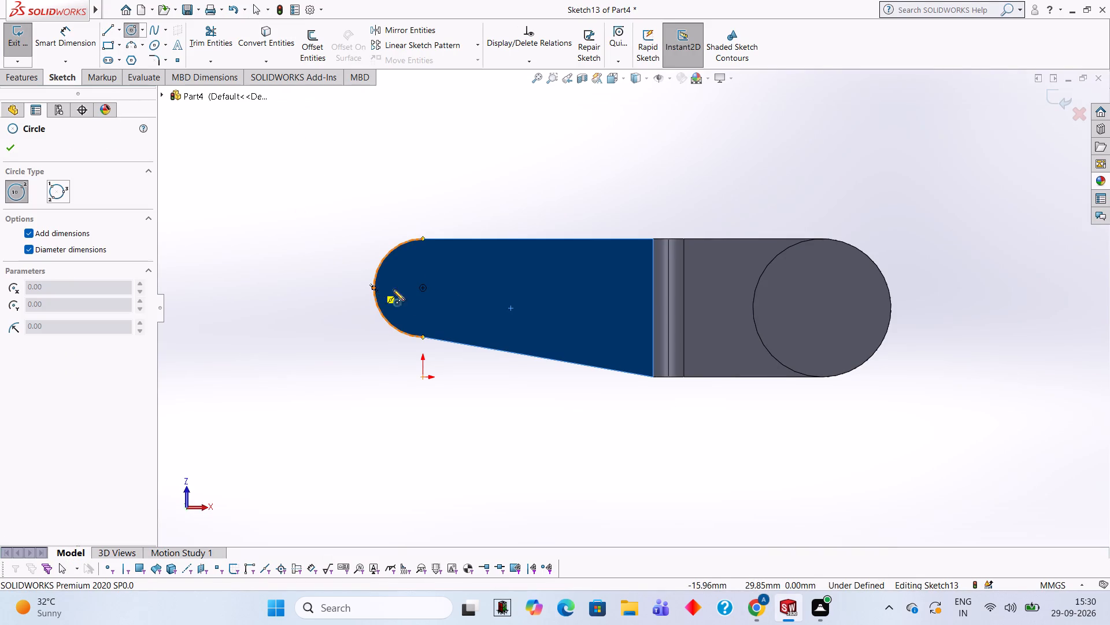
pyautogui.click(422, 286)
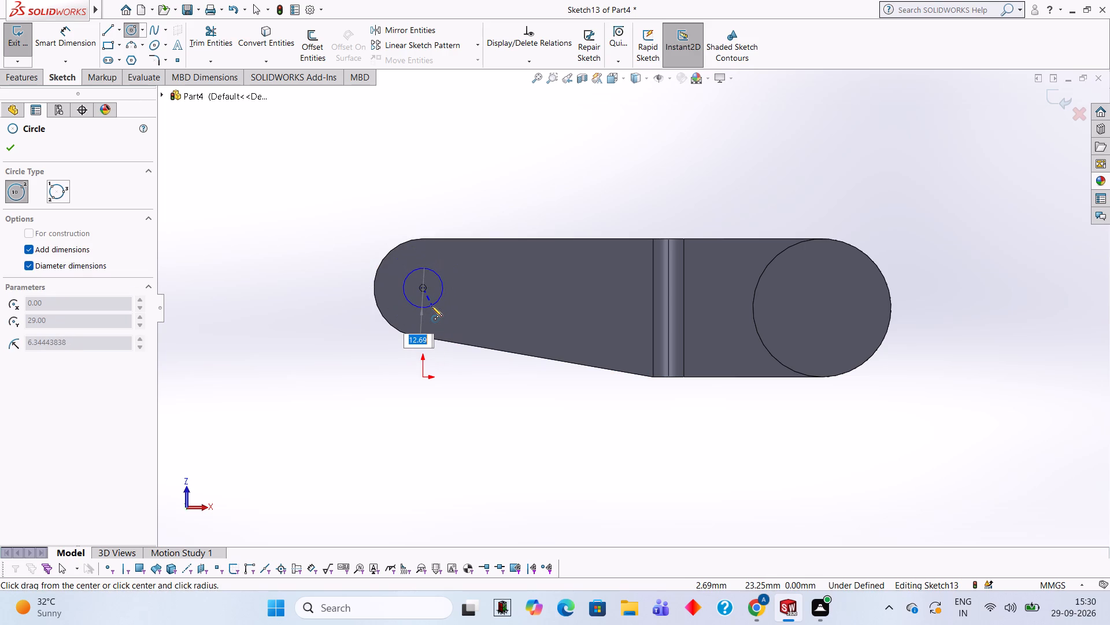
pyautogui.write('12.5')
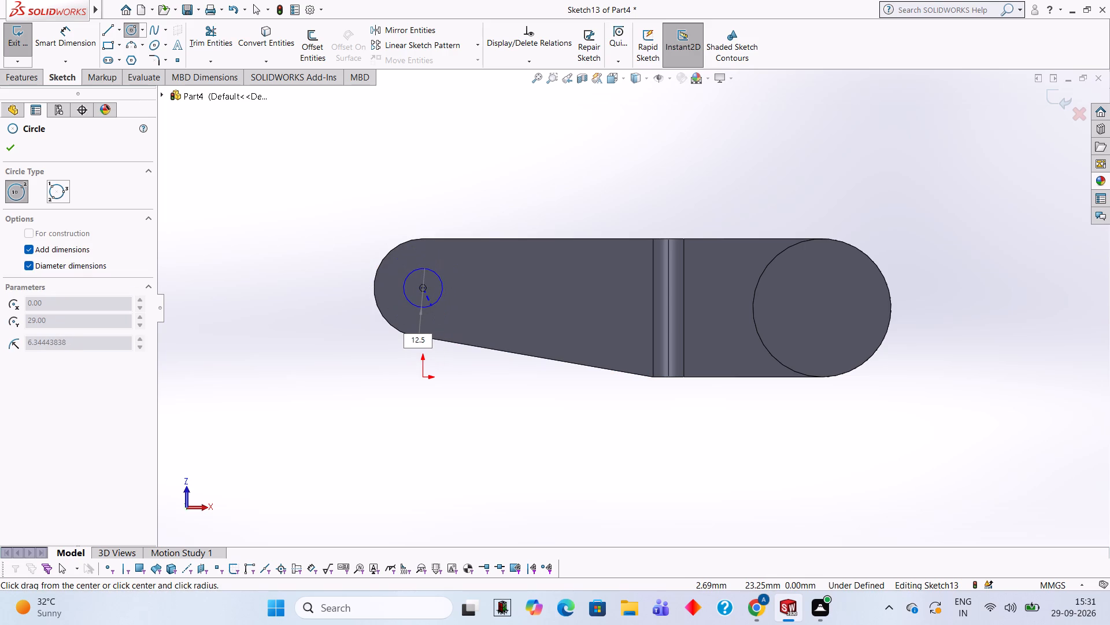
pyautogui.press('Return')
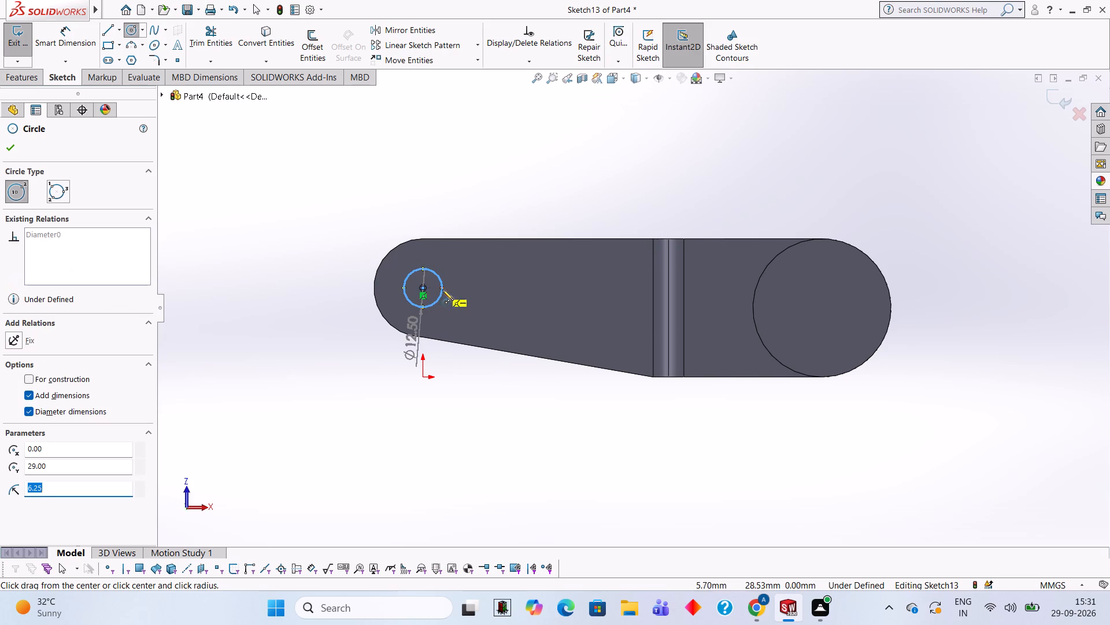
pyautogui.click(511, 290)
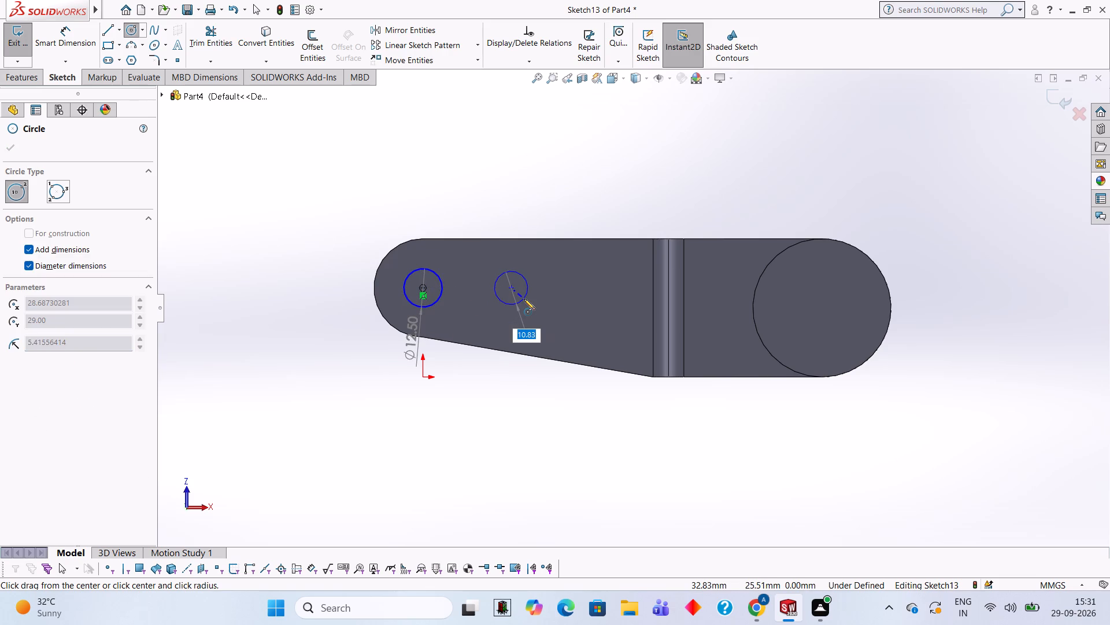
pyautogui.write('12.5')
pyautogui.press('Return')
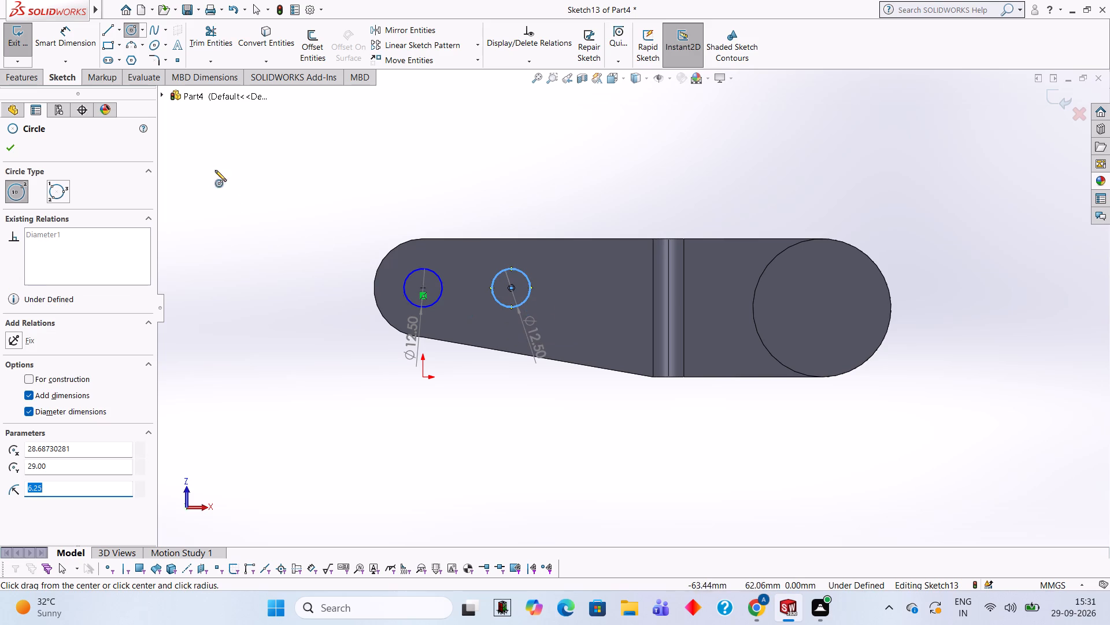
# Set the centre-to-centre spacing of the two 12.5 mm circles on the arm to 35 mm.
pyautogui.click(83, 53)
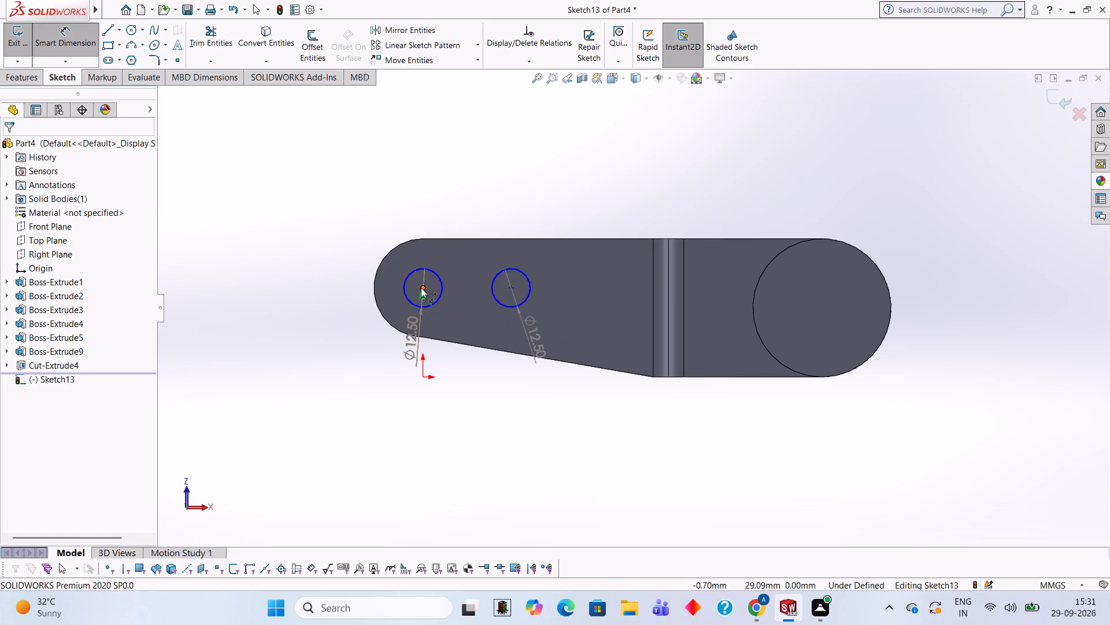
pyautogui.click(421, 288)
pyautogui.click(513, 289)
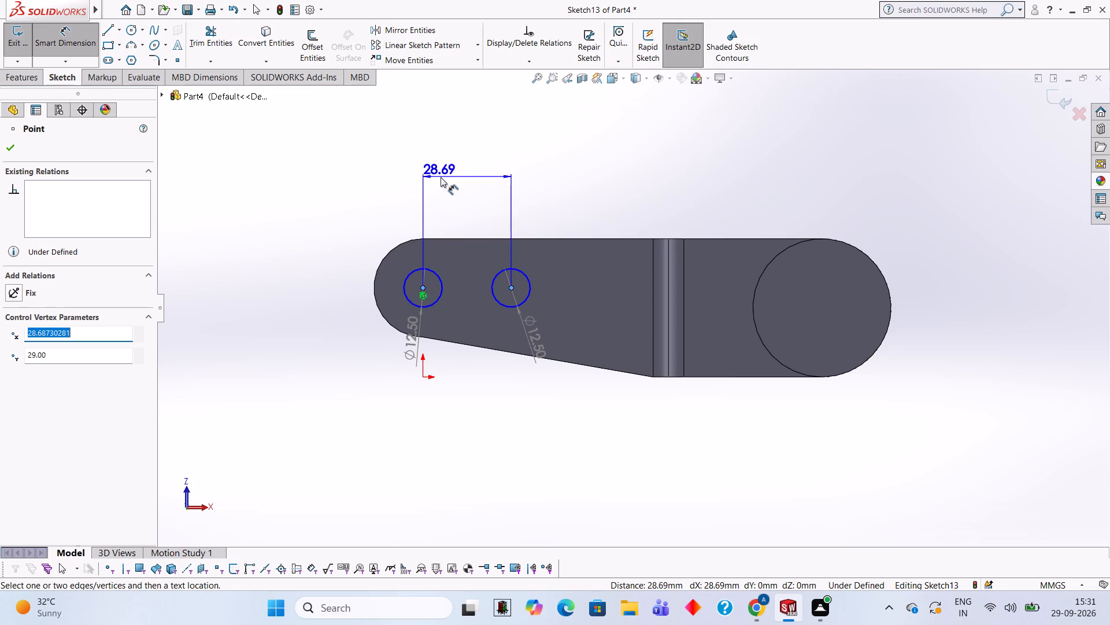
pyautogui.click(445, 179)
pyautogui.write('35')
pyautogui.press('Return')
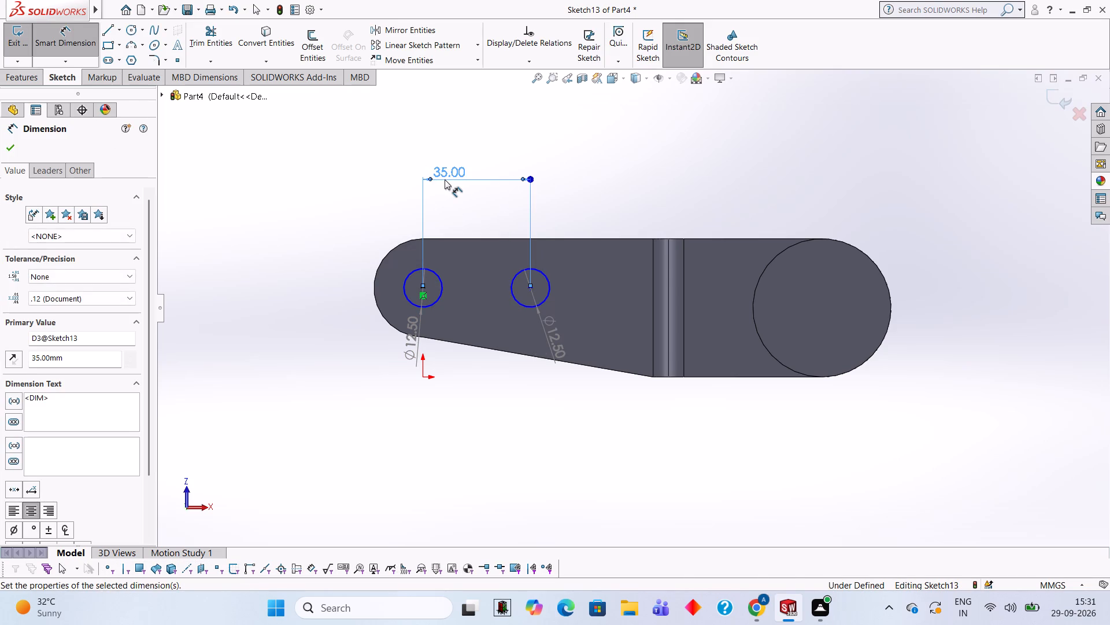
pyautogui.press('Escape')
pyautogui.press('Escape')
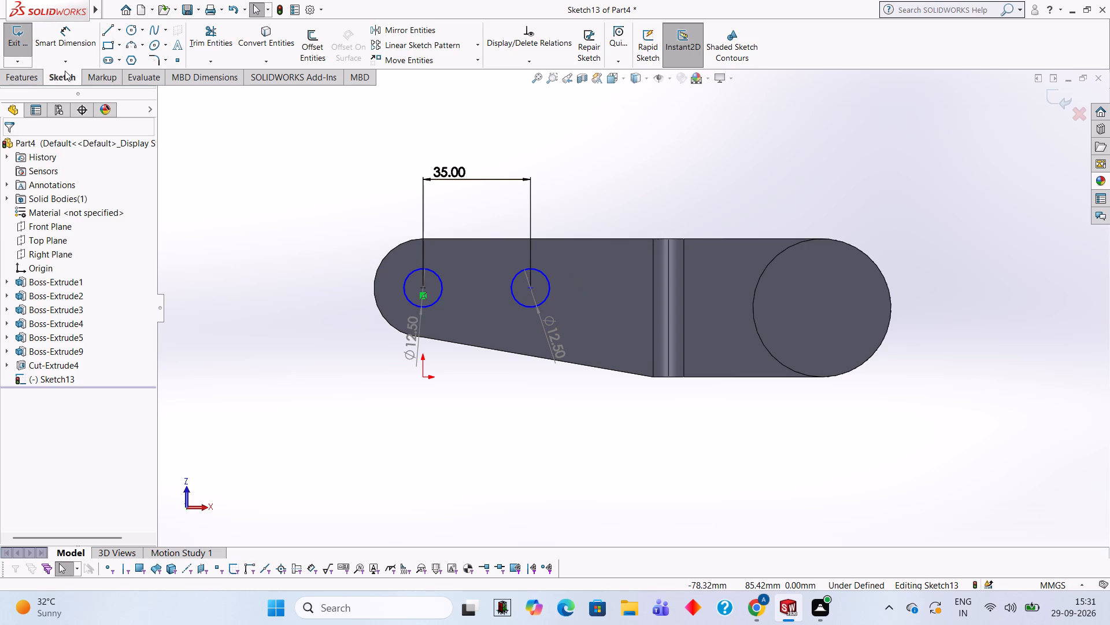
# Cut both circles 12 mm deep through the arm as holes.
pyautogui.click(20, 75)
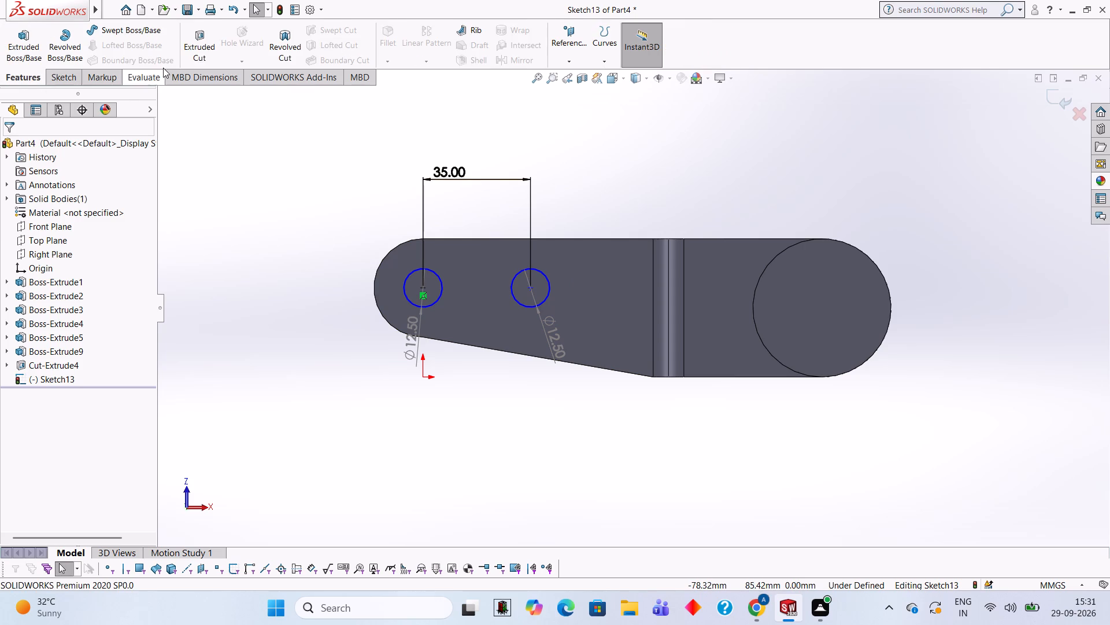
pyautogui.click(203, 54)
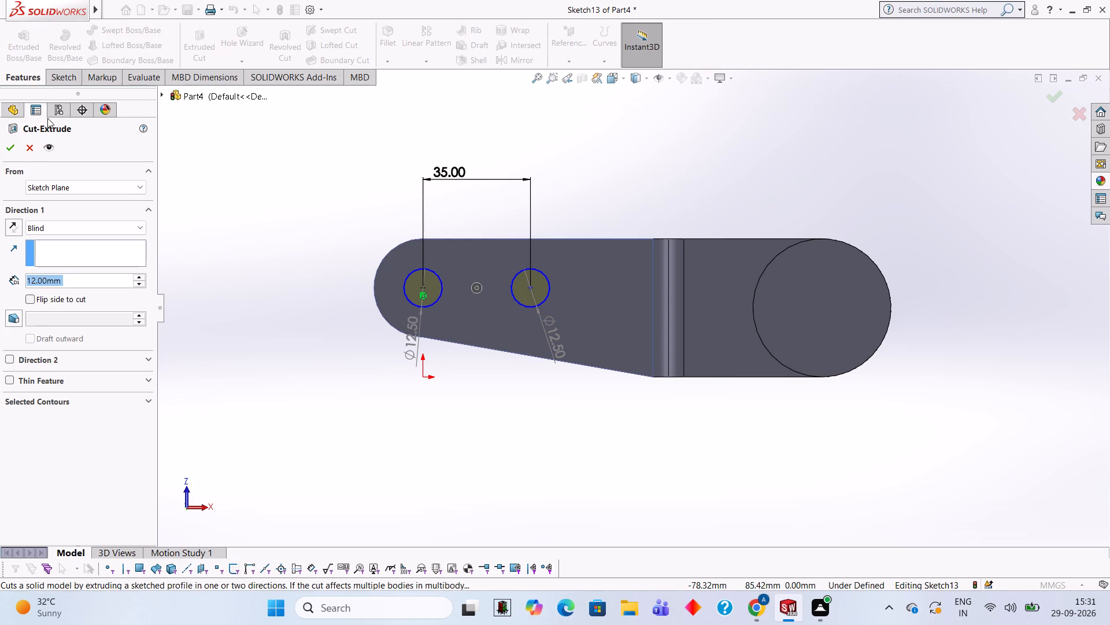
pyautogui.click(5, 149)
pyautogui.click(299, 253)
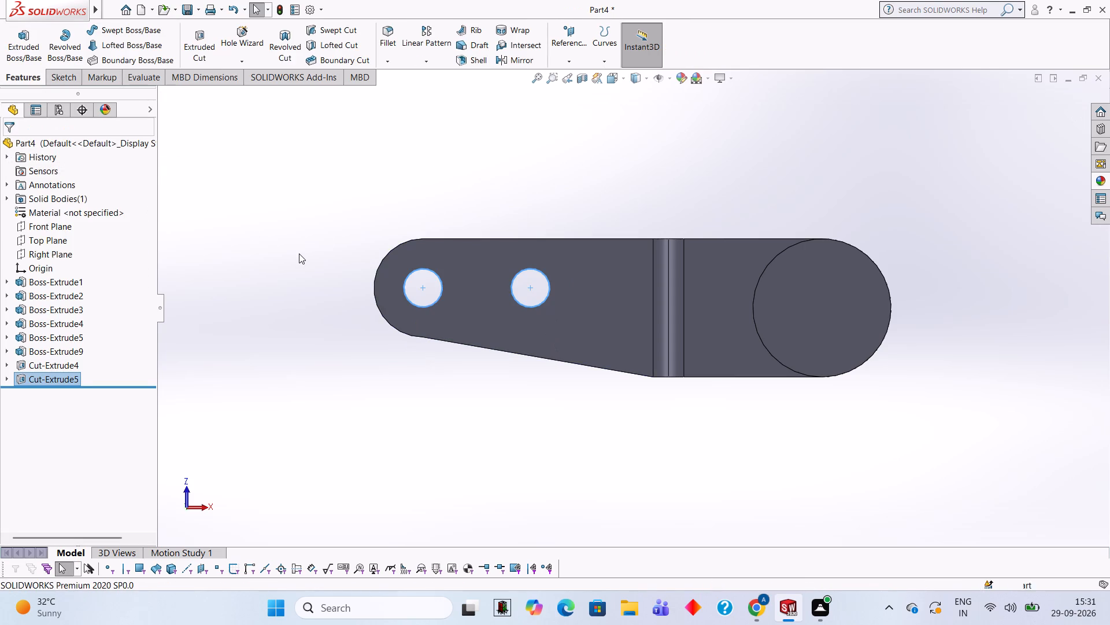
# On the lower boss's outer face, sketch a 22 mm diameter circle concentric with the boss.
pyautogui.scroll(1, 518, 384)
pyautogui.scroll(1, 631, 198)
pyautogui.moveTo(631, 198); pyautogui.dragTo(603, 307, button='middle')
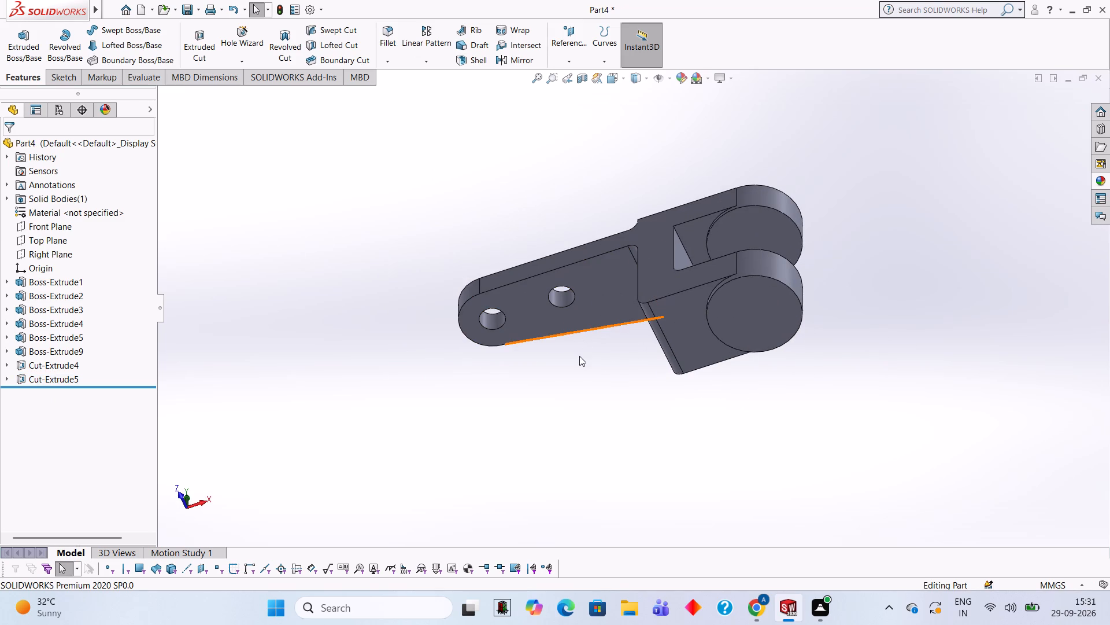
pyautogui.moveTo(579, 356); pyautogui.dragTo(593, 361, button='middle')
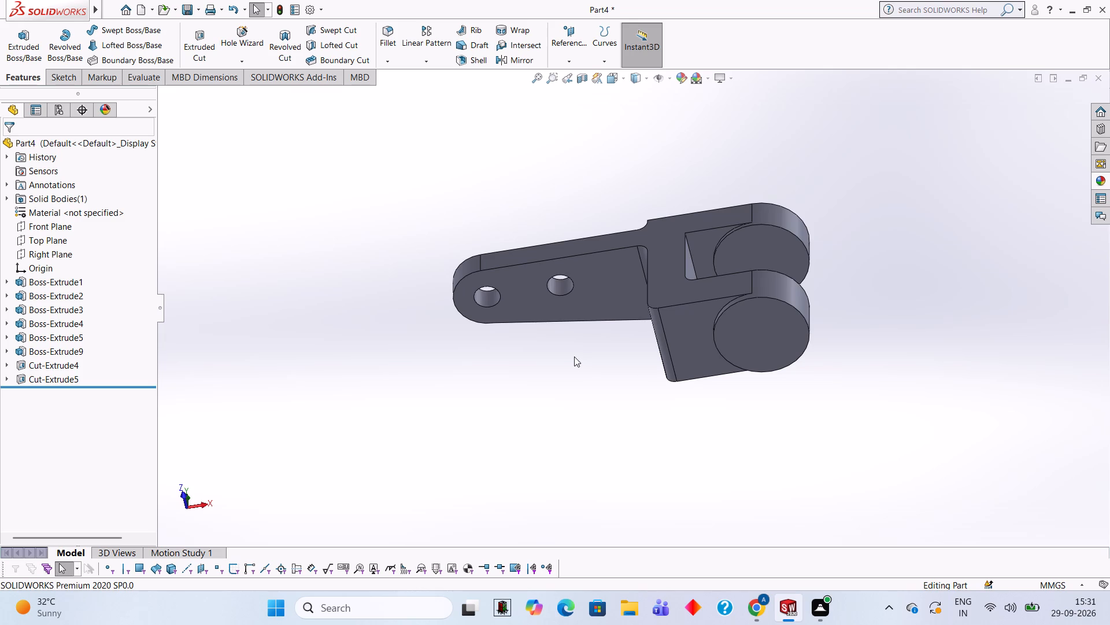
pyautogui.click(750, 335)
pyautogui.click(794, 306)
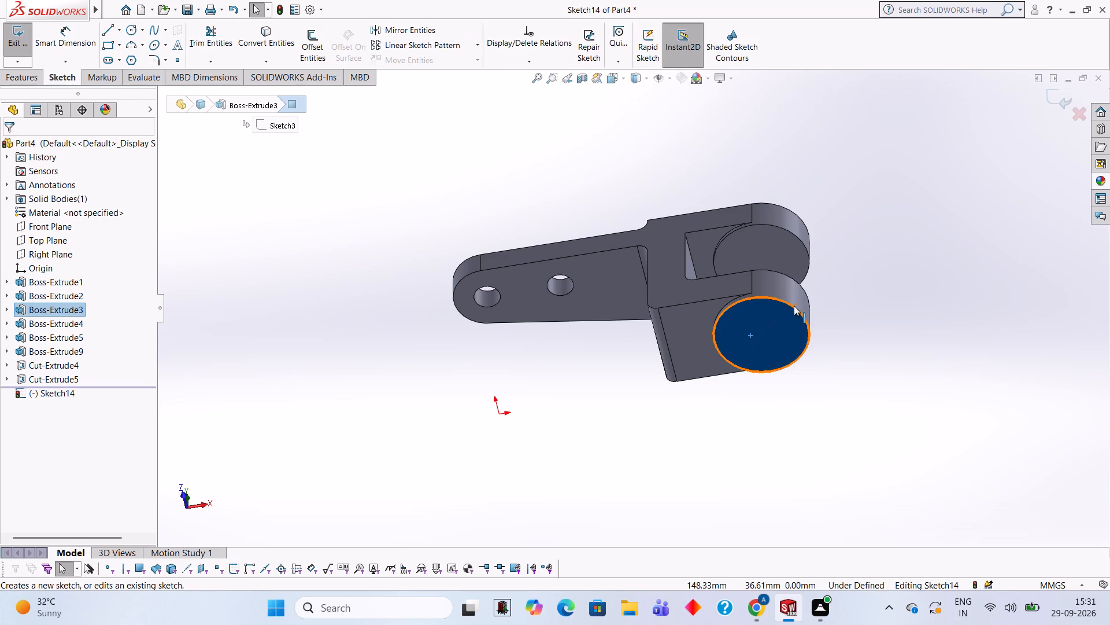
pyautogui.hotkey('ctrl', '8')
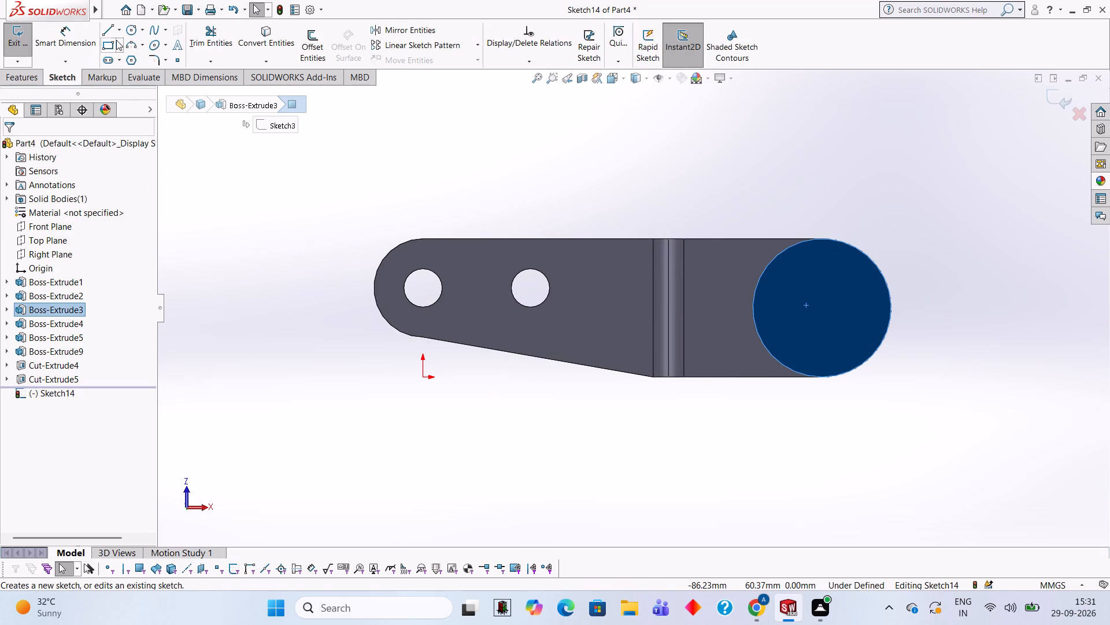
pyautogui.click(134, 32)
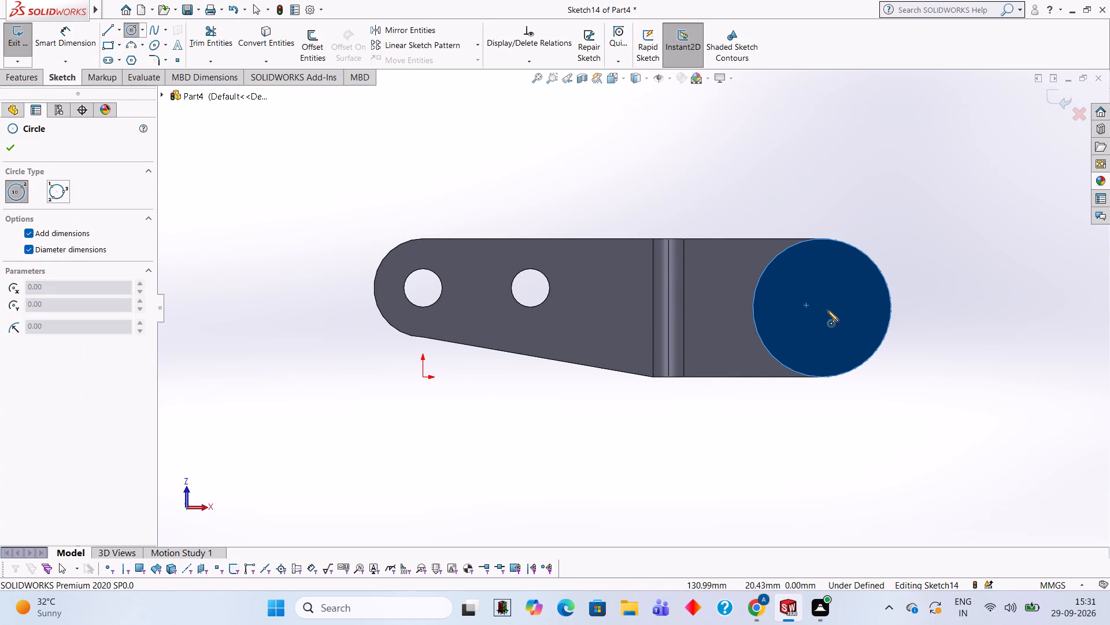
pyautogui.click(822, 306)
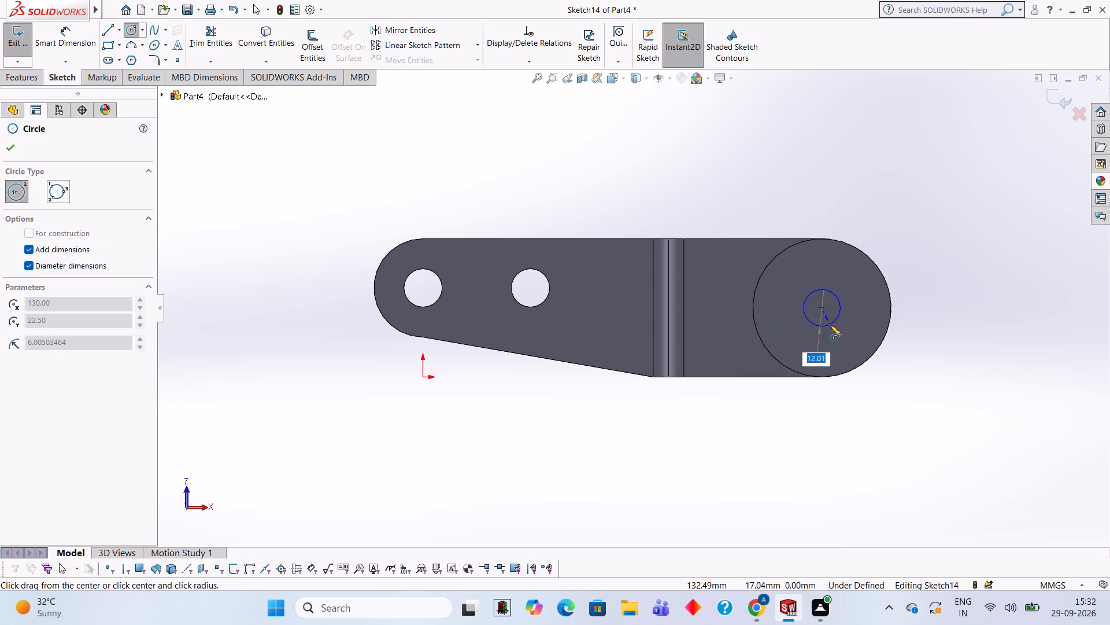
pyautogui.write('22')
pyautogui.press('Return')
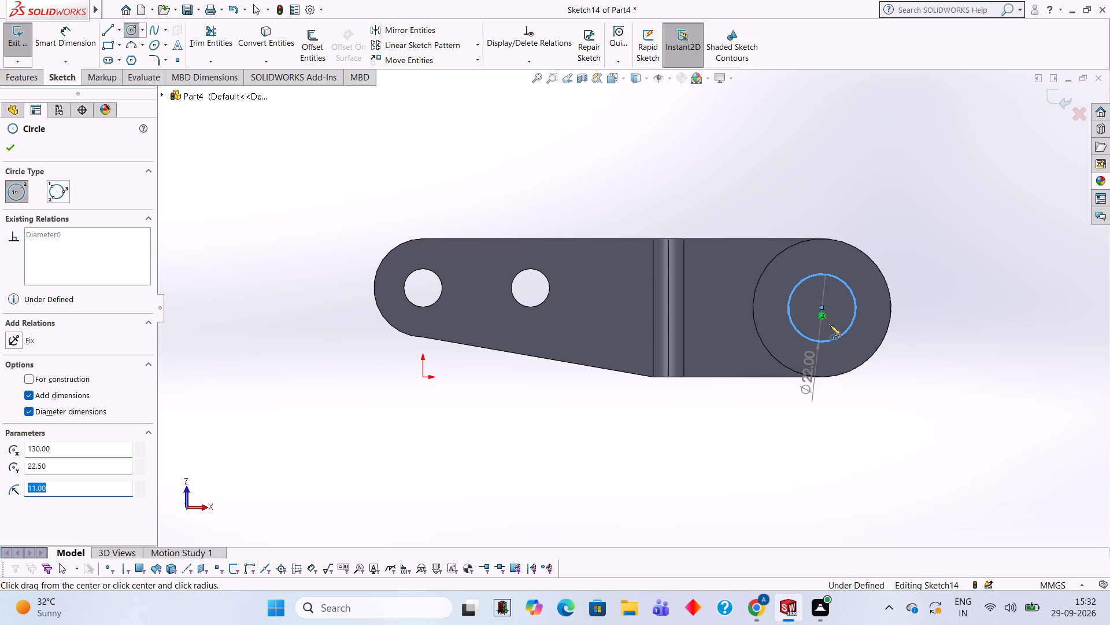
# Cut the 22 mm circle to a blind depth of 75 mm through both bosses.
pyautogui.click(20, 80)
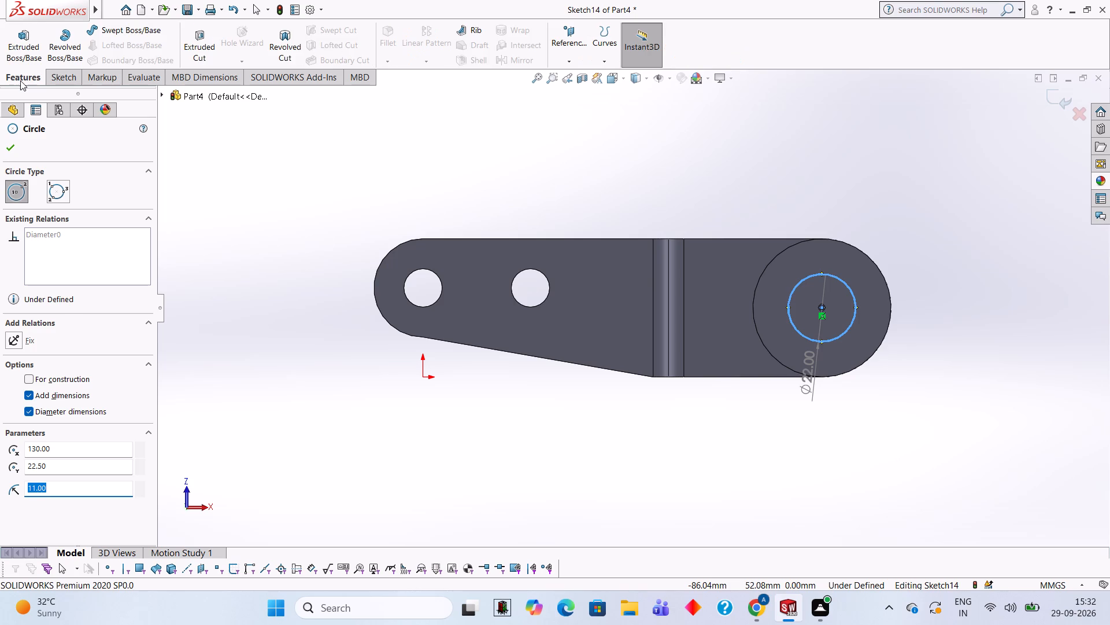
pyautogui.click(195, 48)
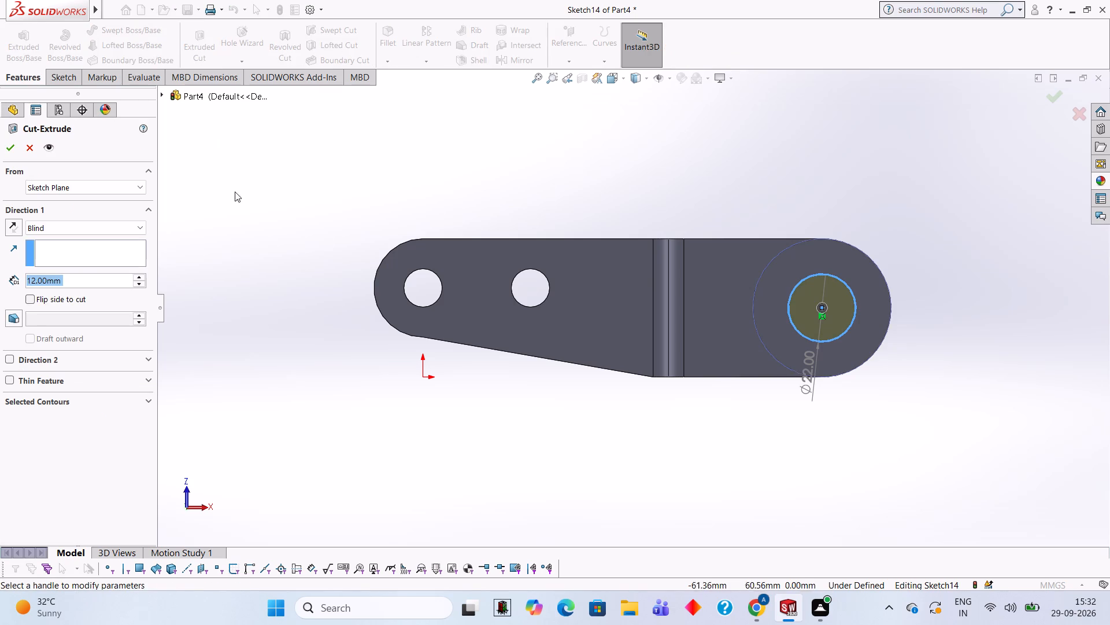
pyautogui.moveTo(246, 198); pyautogui.dragTo(255, 367, button='middle')
pyautogui.click(116, 278)
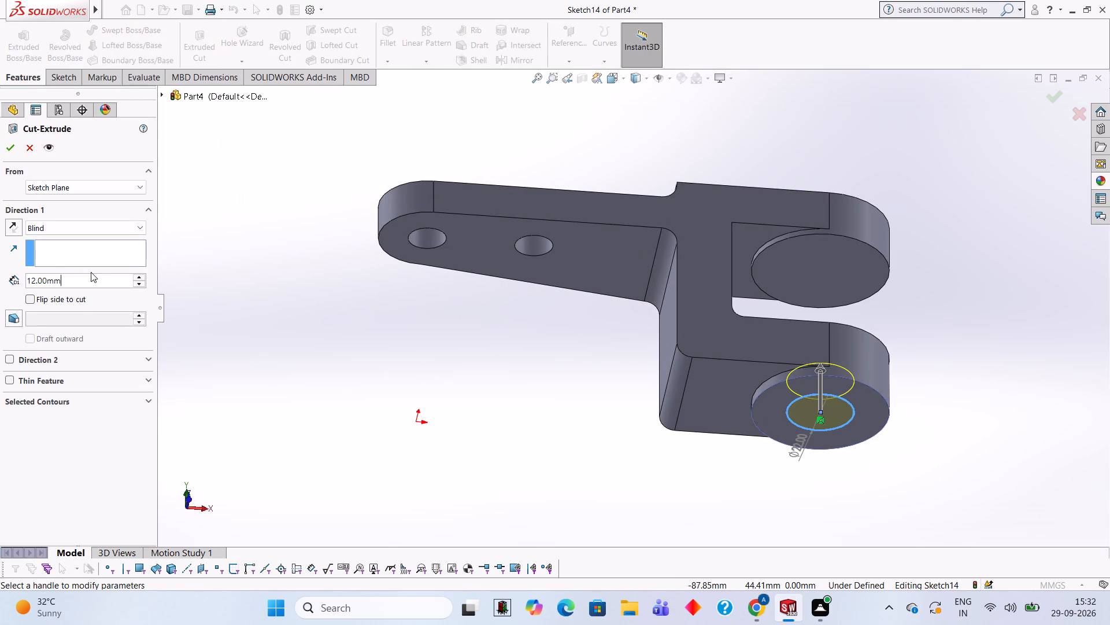
pyautogui.press('BackSpace')
pyautogui.press('BackSpace')
pyautogui.press('BackSpace')
pyautogui.press('BackSpace')
pyautogui.press('BackSpace')
pyautogui.press('BackSpace')
pyautogui.press('BackSpace')
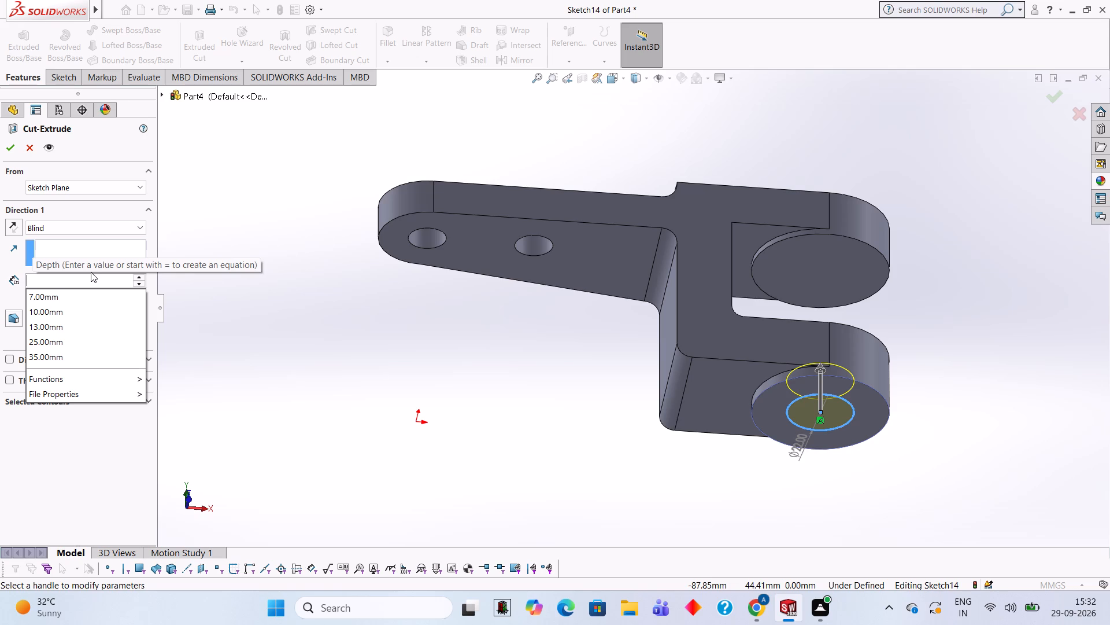
pyautogui.write('75')
pyautogui.press('Return')
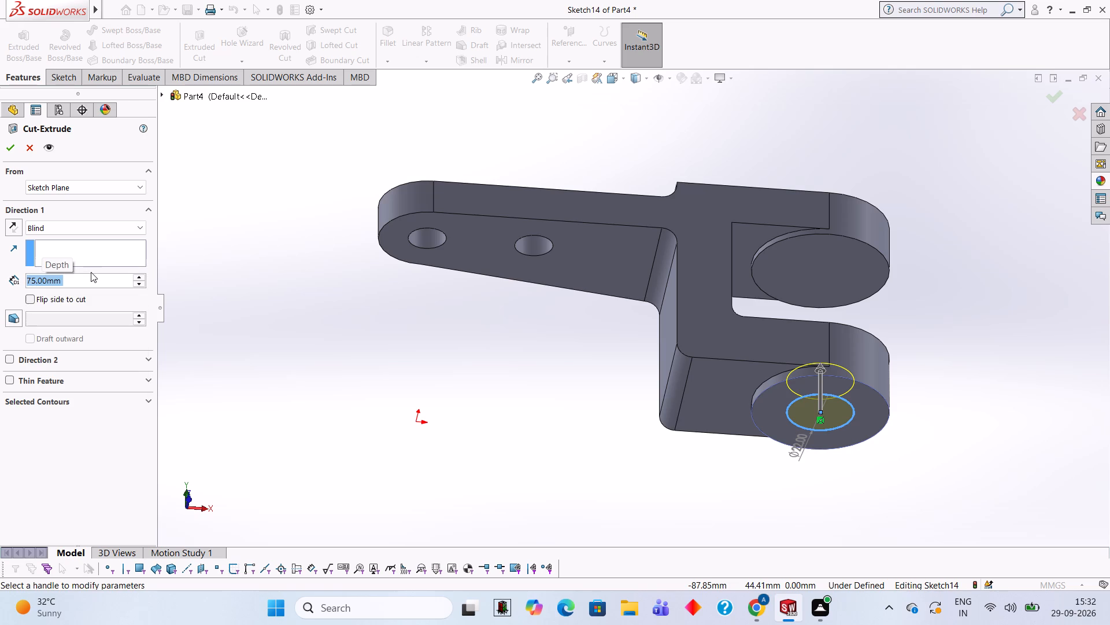
pyautogui.moveTo(356, 223); pyautogui.dragTo(374, 304, button='middle')
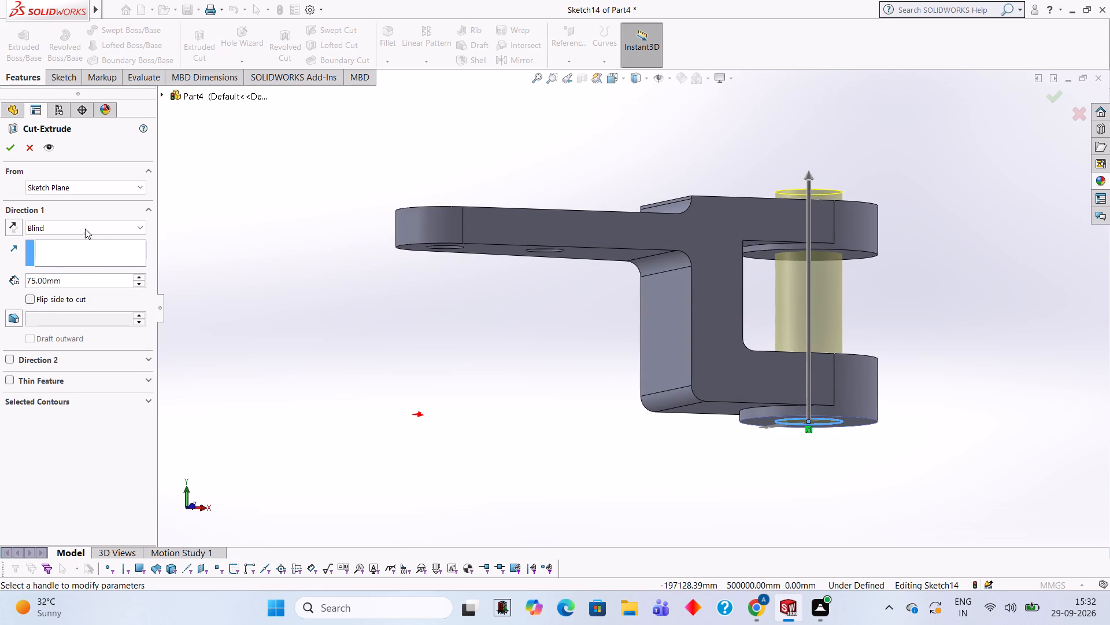
pyautogui.click(12, 149)
pyautogui.click(379, 319)
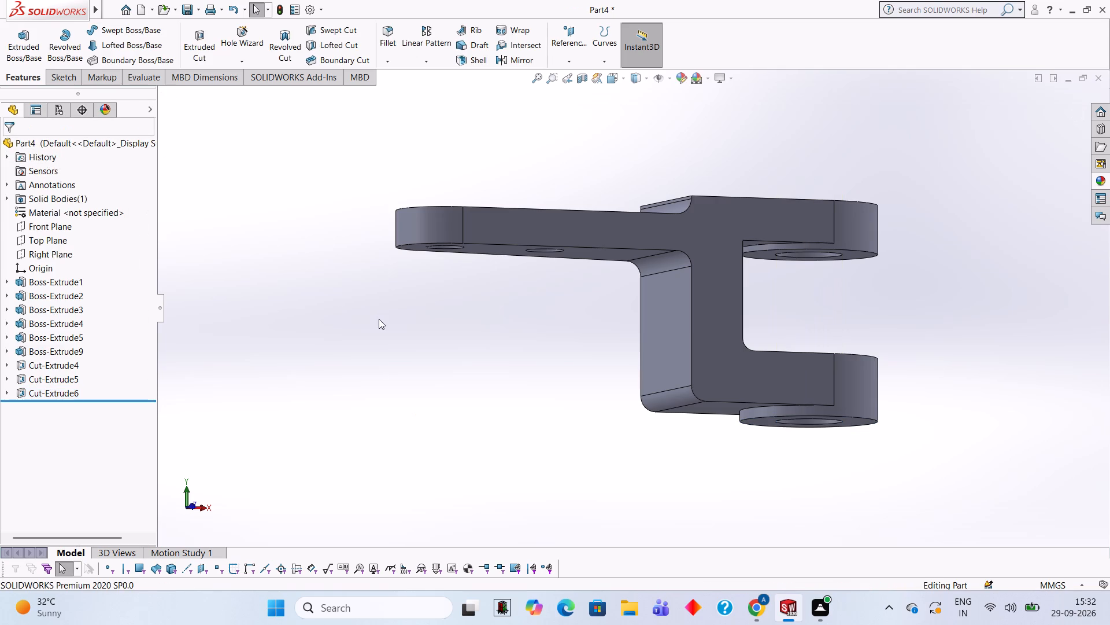
# Start a sketch on the inner face of the C-block's upper lug, beside the boss, and view it face-on.
pyautogui.moveTo(490, 362); pyautogui.dragTo(457, 277, button='middle')
pyautogui.scroll(2, 506, 437)
pyautogui.moveTo(517, 433); pyautogui.dragTo(498, 378, button='middle')
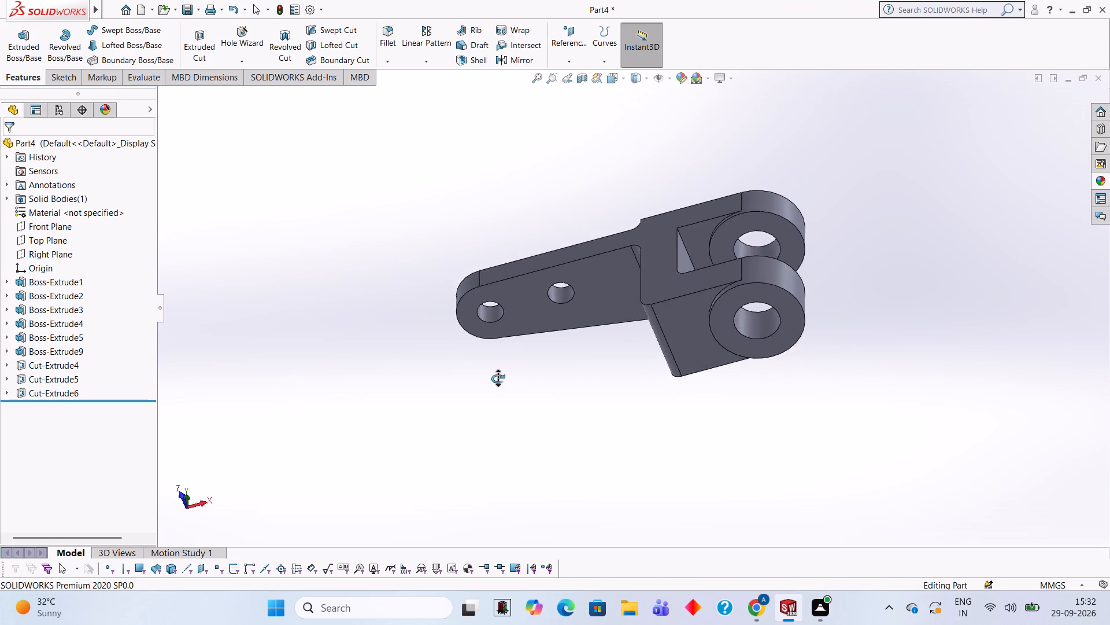
pyautogui.moveTo(498, 378); pyautogui.dragTo(530, 396, button='middle')
pyautogui.moveTo(517, 424); pyautogui.dragTo(502, 387, button='middle')
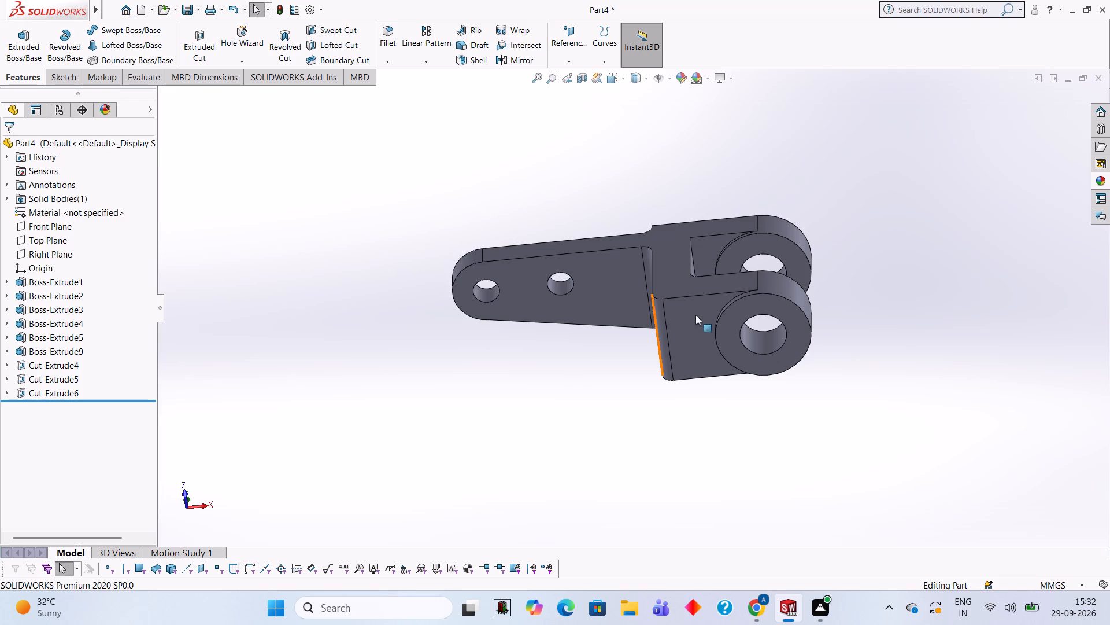
pyautogui.click(718, 240)
pyautogui.click(770, 206)
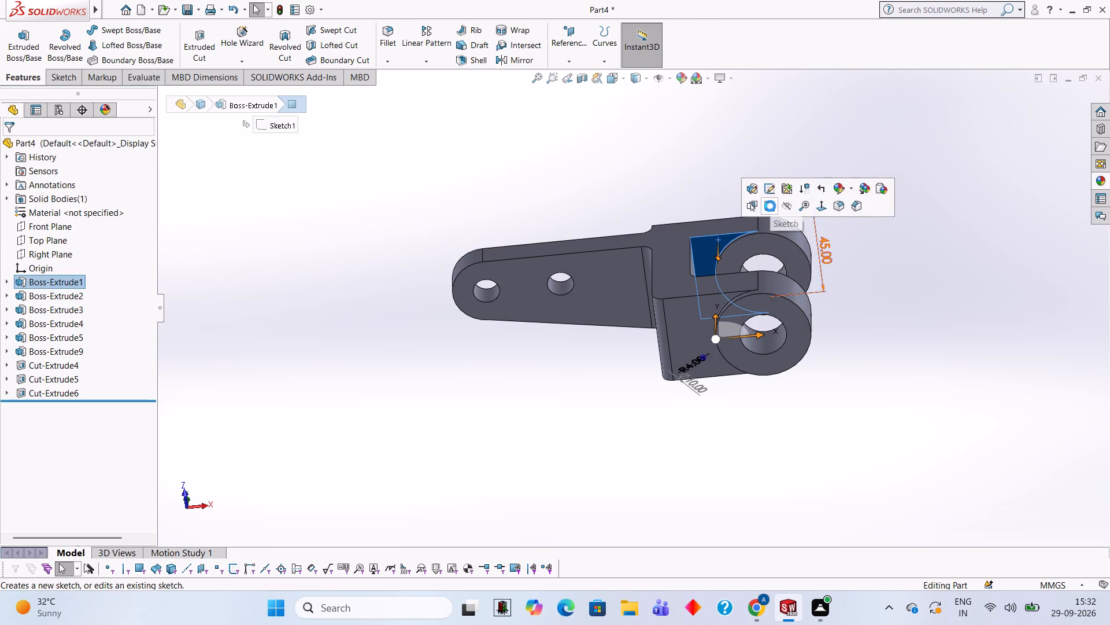
pyautogui.hotkey('ctrl', '8')
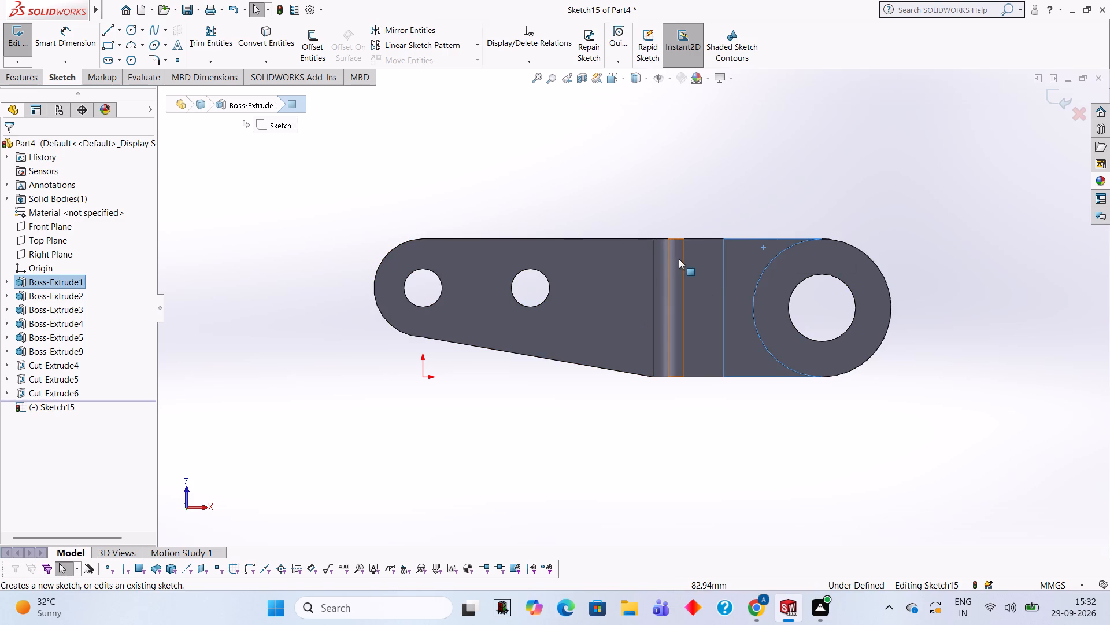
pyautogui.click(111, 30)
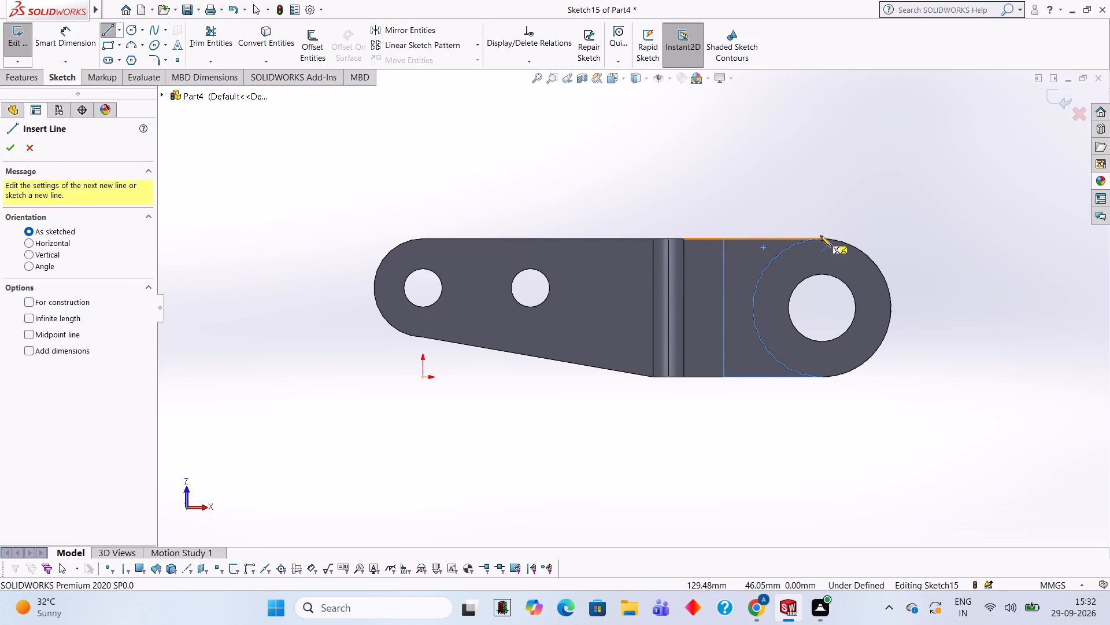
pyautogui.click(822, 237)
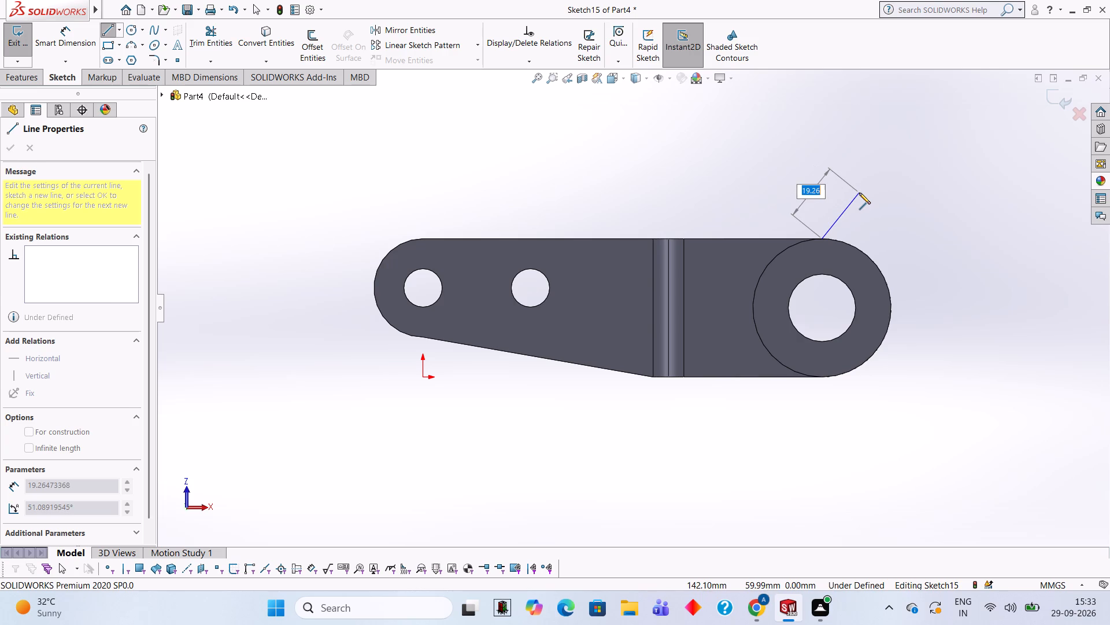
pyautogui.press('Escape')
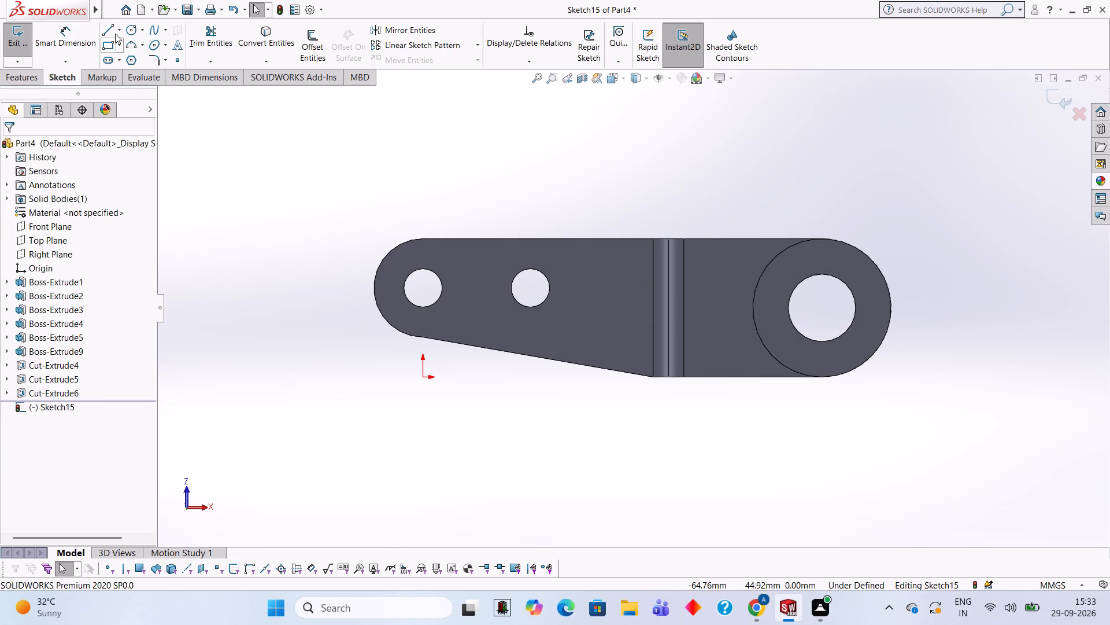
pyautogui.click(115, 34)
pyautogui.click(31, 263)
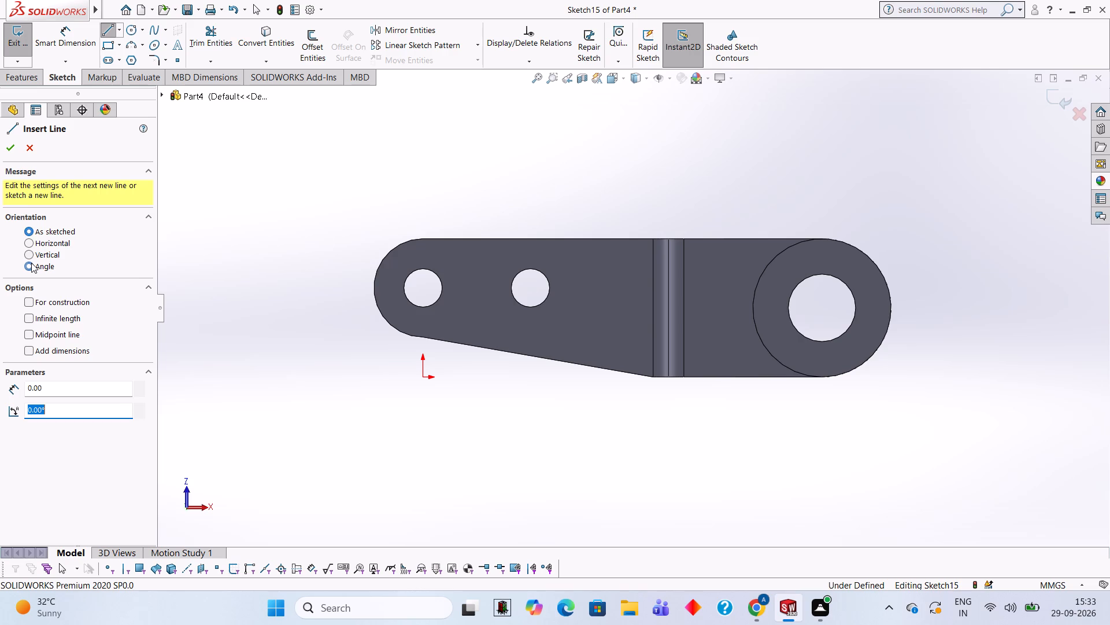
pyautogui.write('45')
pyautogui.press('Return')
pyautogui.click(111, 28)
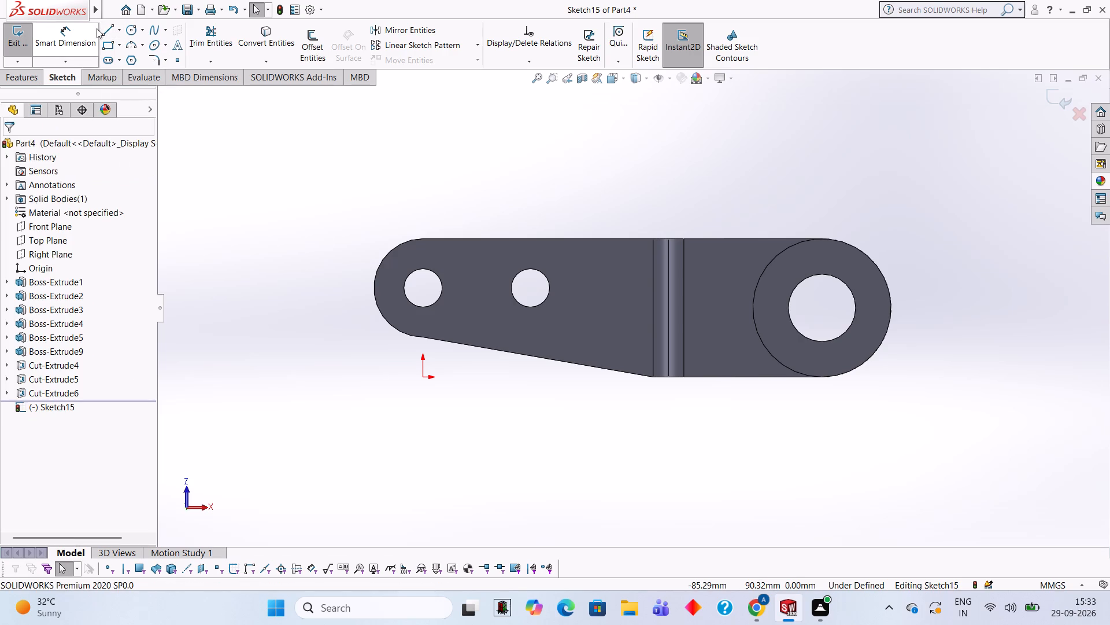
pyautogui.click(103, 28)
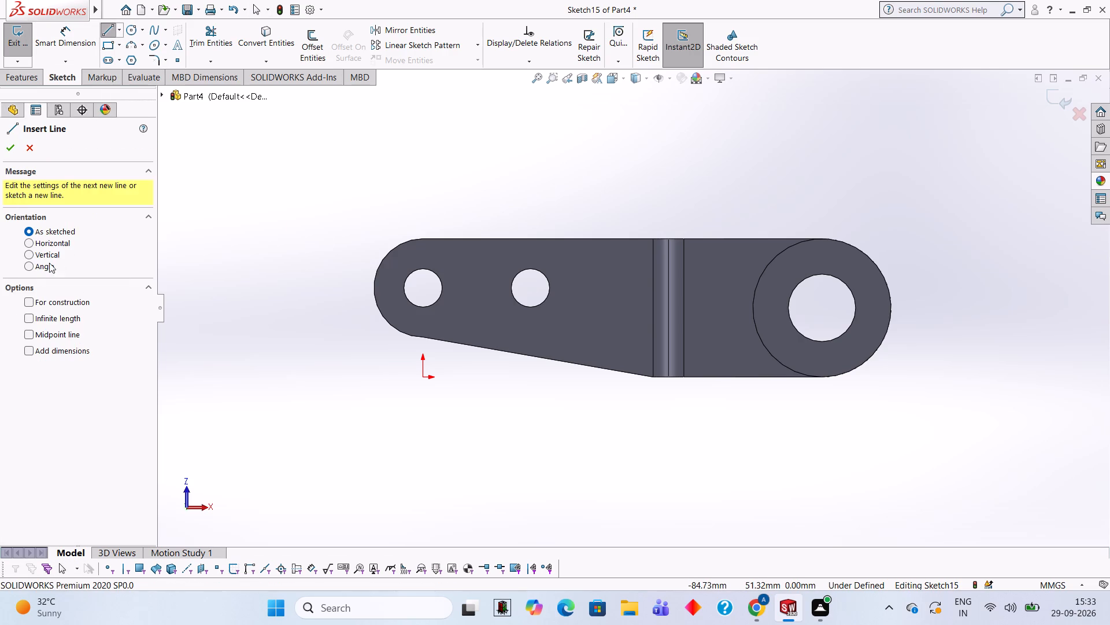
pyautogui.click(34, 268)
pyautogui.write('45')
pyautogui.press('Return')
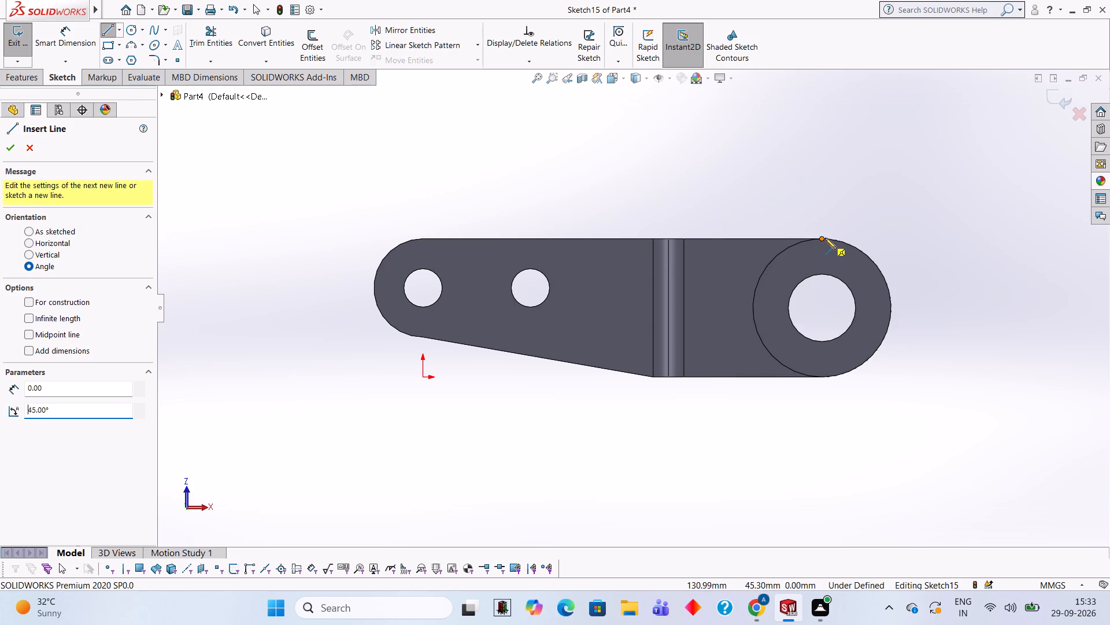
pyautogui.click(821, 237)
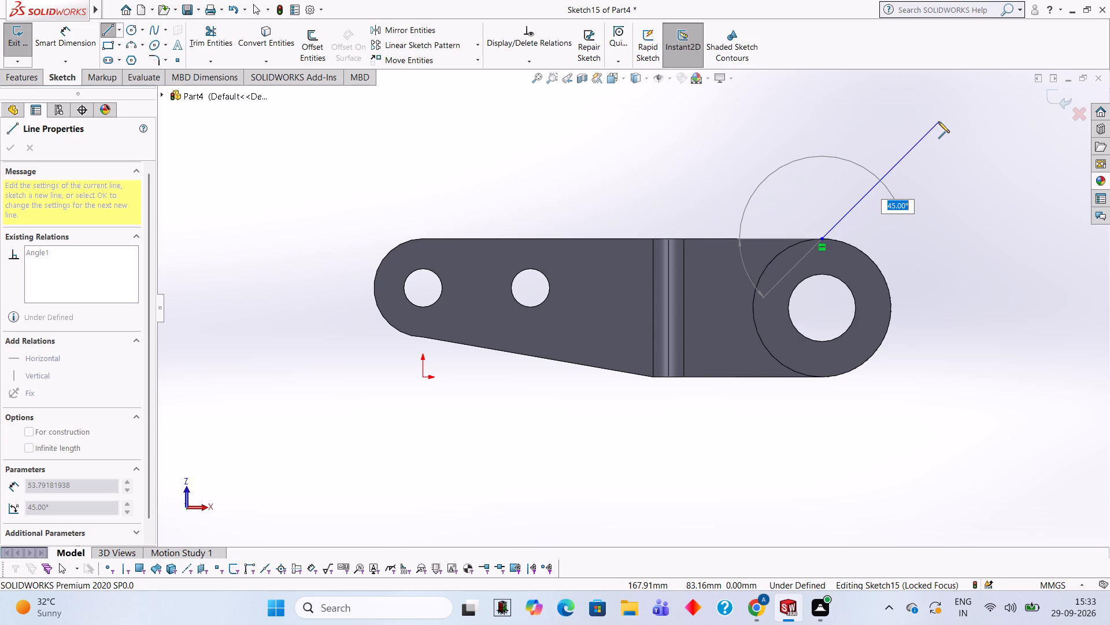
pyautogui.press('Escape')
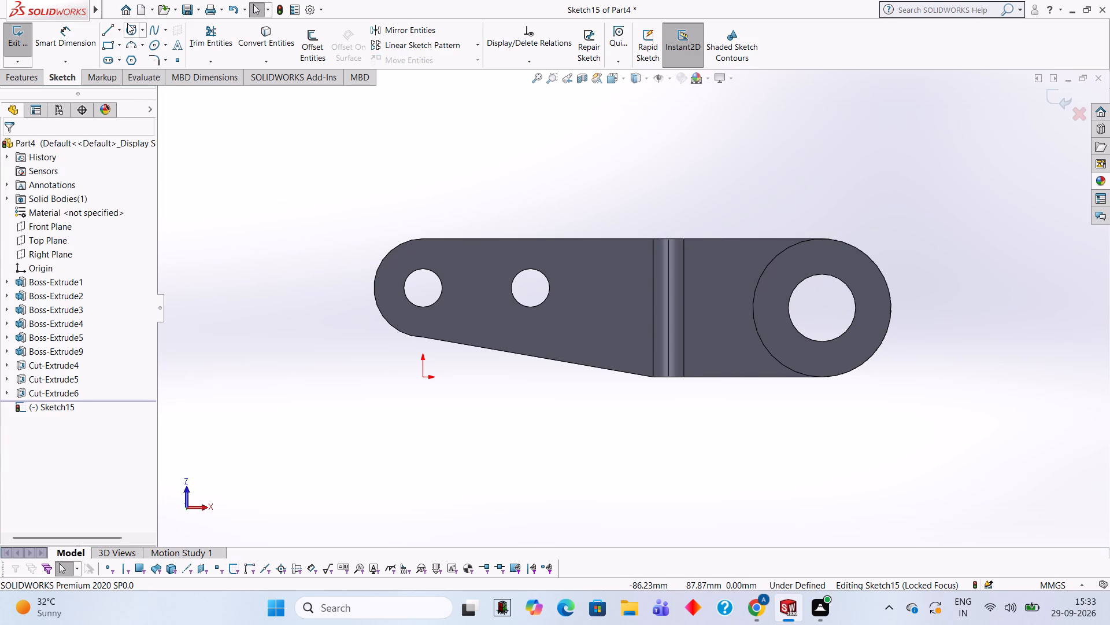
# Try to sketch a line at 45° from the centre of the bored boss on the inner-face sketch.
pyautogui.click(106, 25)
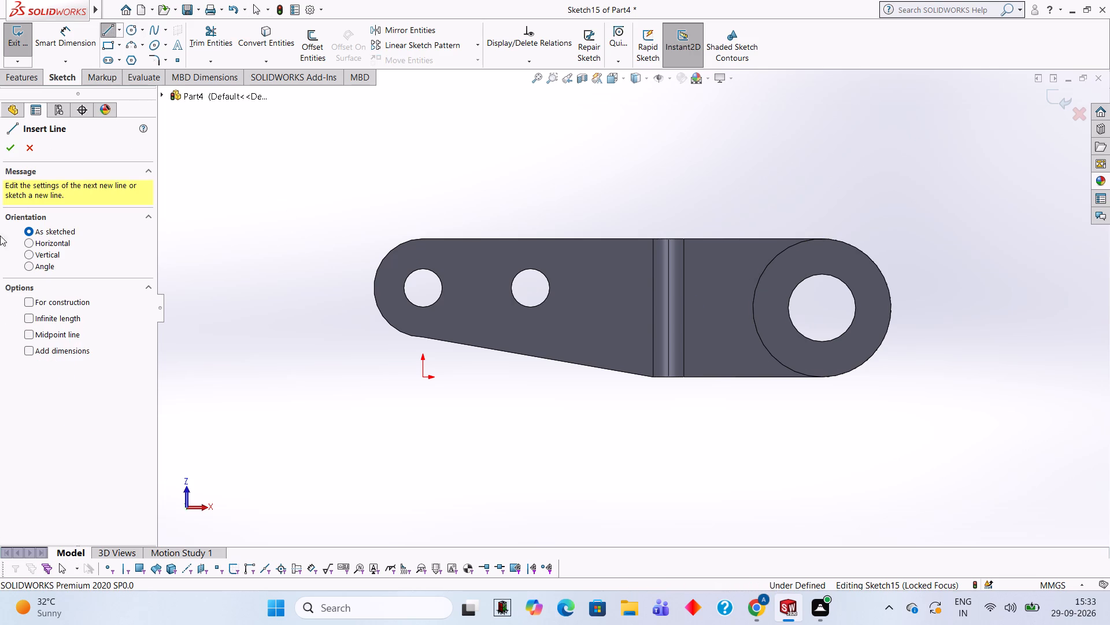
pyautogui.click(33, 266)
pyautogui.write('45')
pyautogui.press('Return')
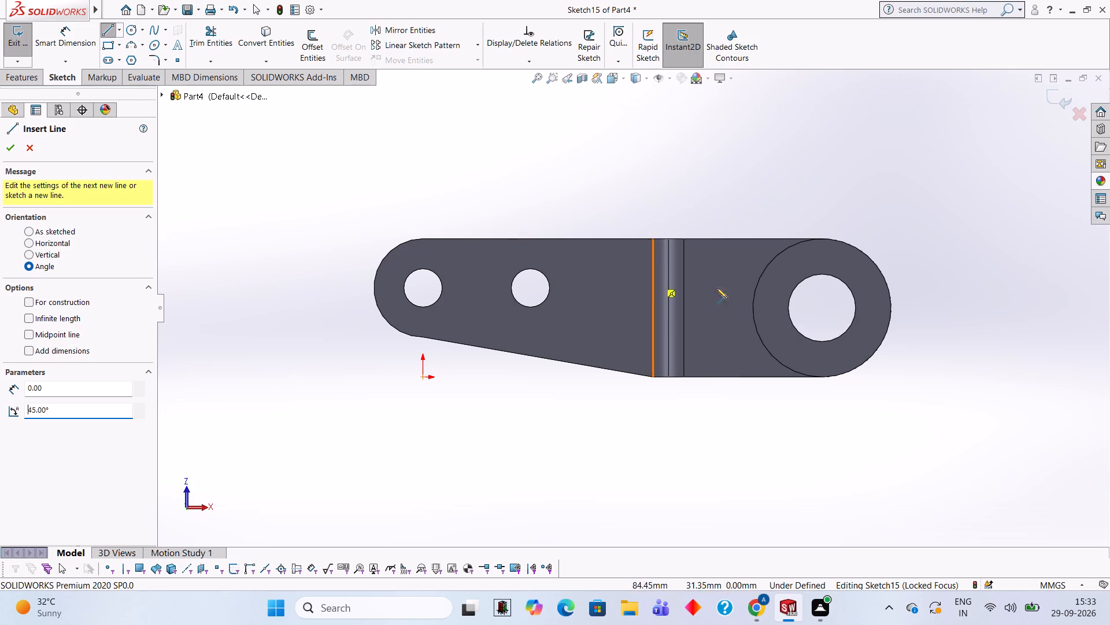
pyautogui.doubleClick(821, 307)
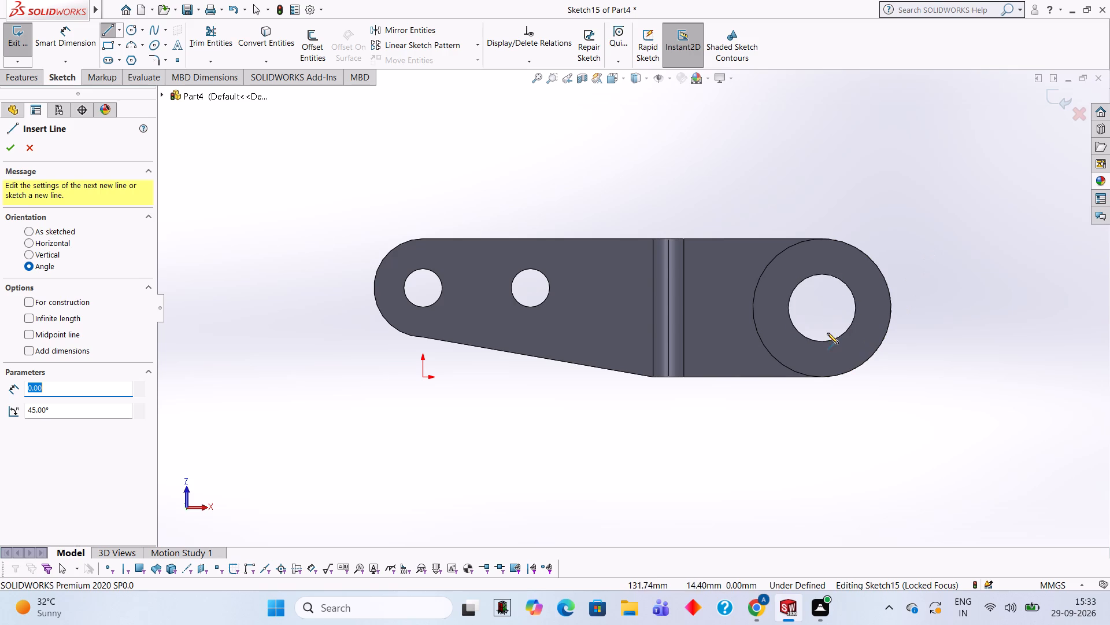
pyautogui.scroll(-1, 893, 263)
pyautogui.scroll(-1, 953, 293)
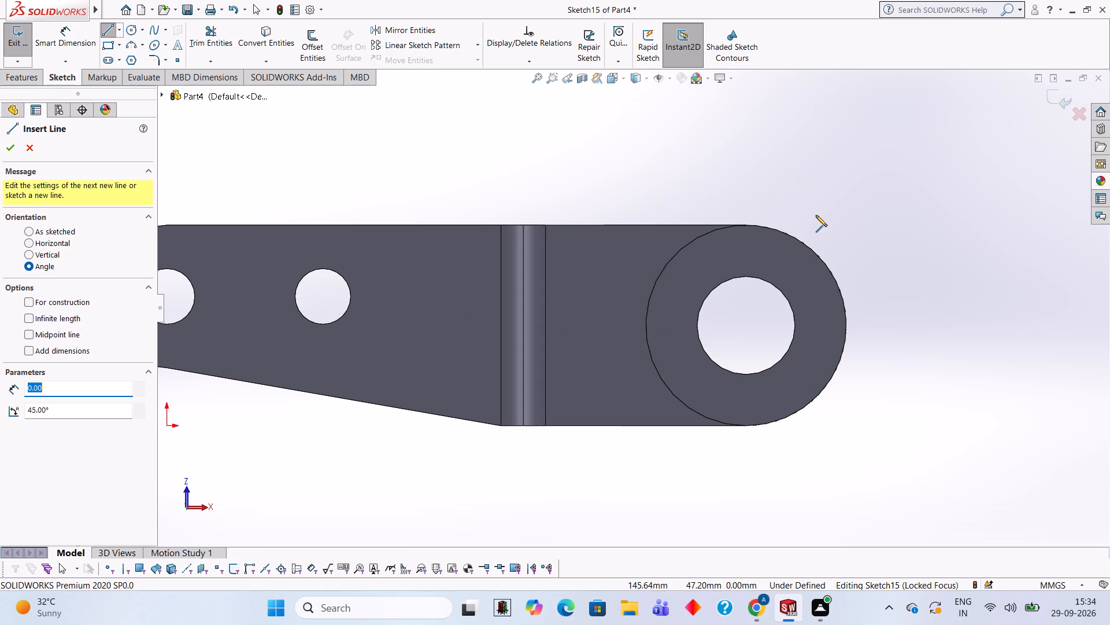
# Undo the inner-face sketch, the bore cut through the bosses and its 22 mm circle, back to the empty sketch on the boss face.
pyautogui.hotkey('ctrl', 'z')
pyautogui.hotkey('ctrl', 'z')
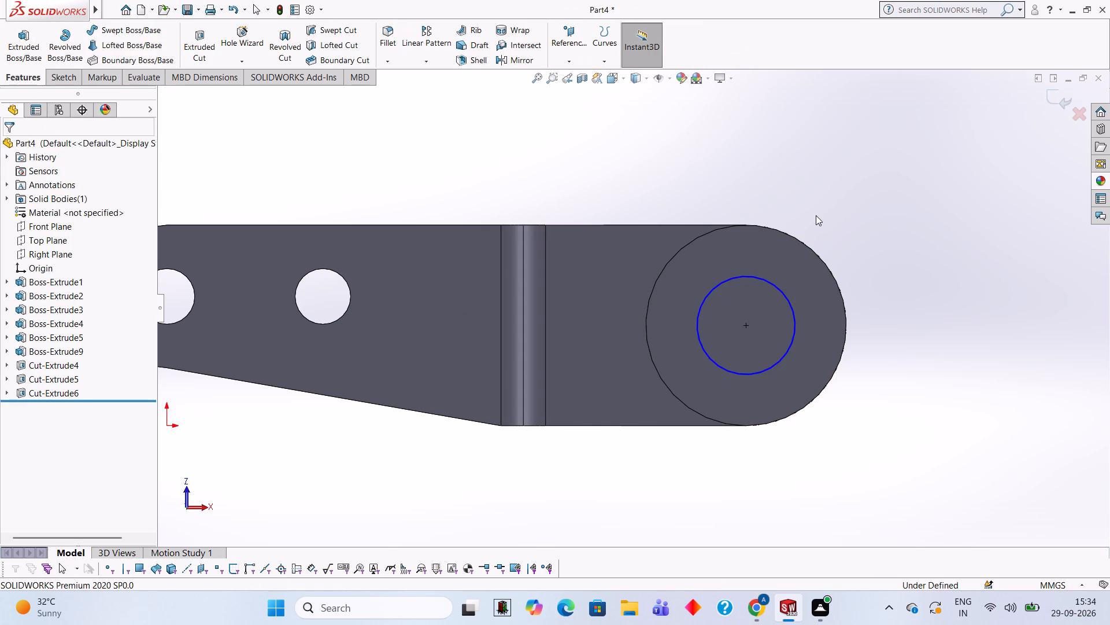
pyautogui.press('Escape')
pyautogui.hotkey('ctrl', 'z')
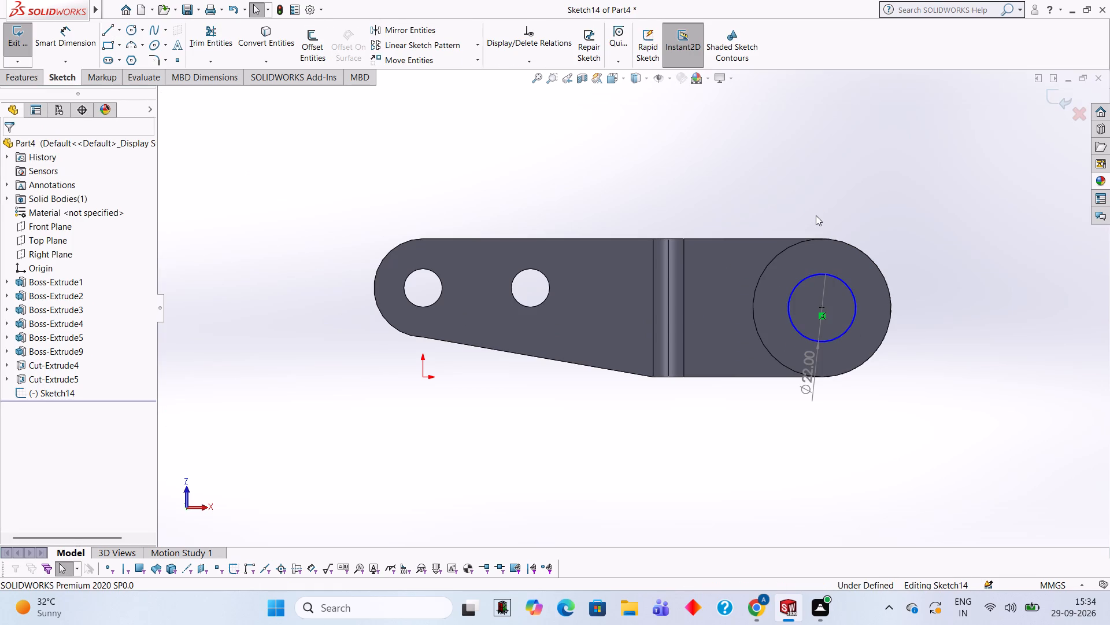
pyautogui.hotkey('ctrl', 'z')
pyautogui.press('Escape')
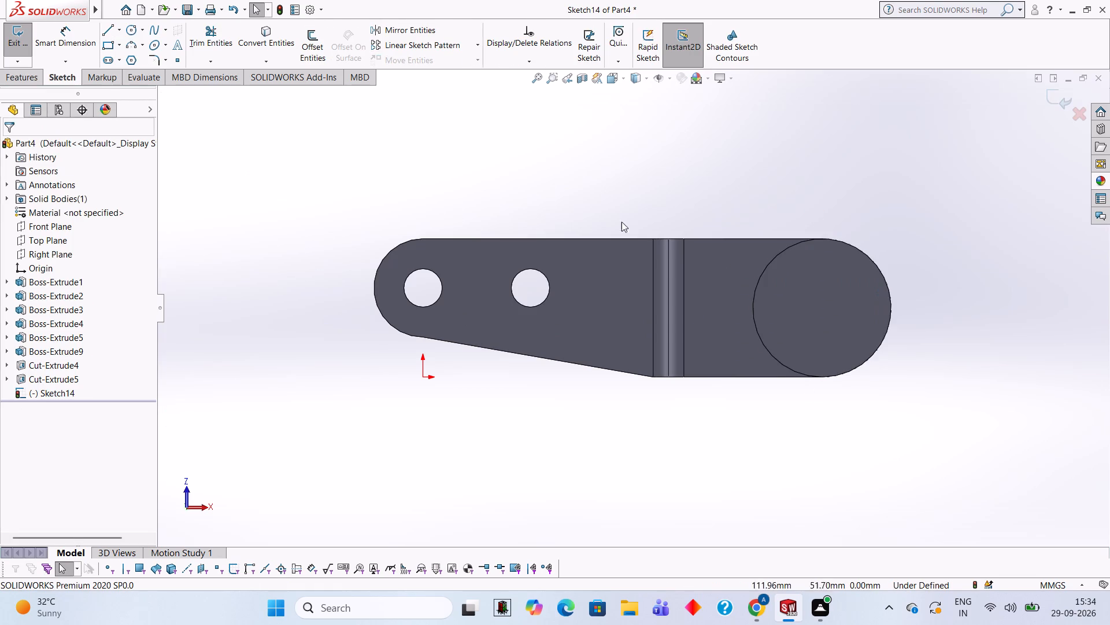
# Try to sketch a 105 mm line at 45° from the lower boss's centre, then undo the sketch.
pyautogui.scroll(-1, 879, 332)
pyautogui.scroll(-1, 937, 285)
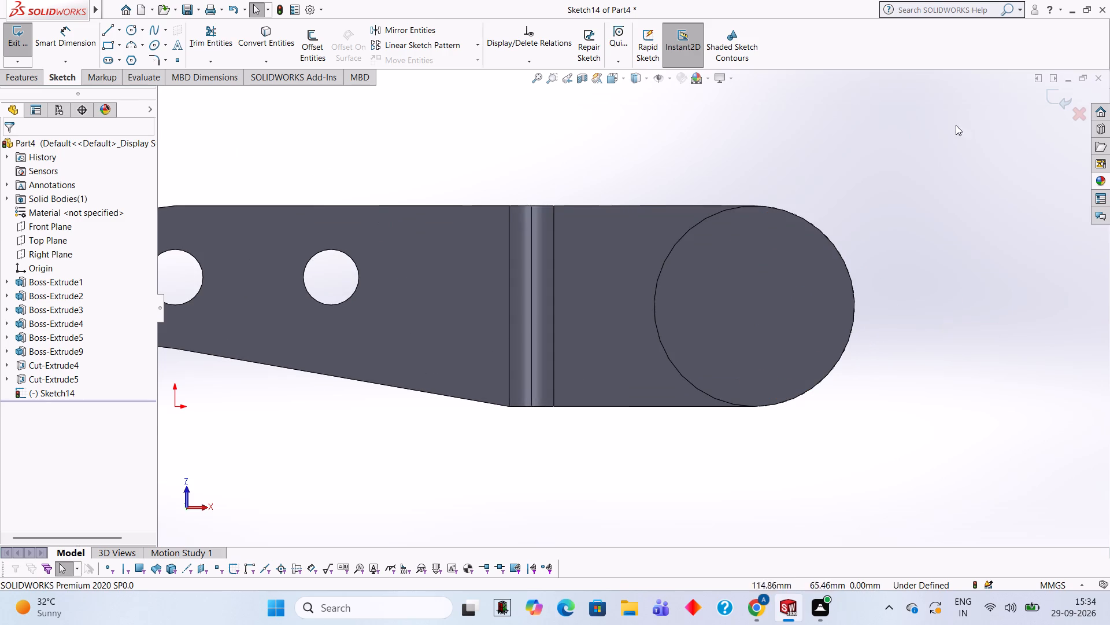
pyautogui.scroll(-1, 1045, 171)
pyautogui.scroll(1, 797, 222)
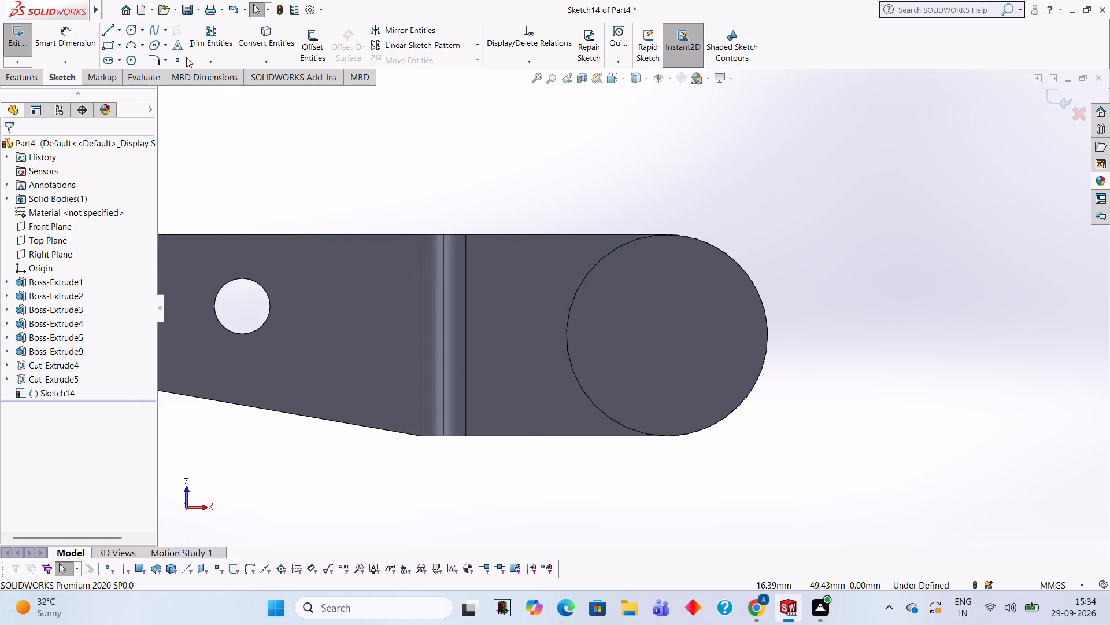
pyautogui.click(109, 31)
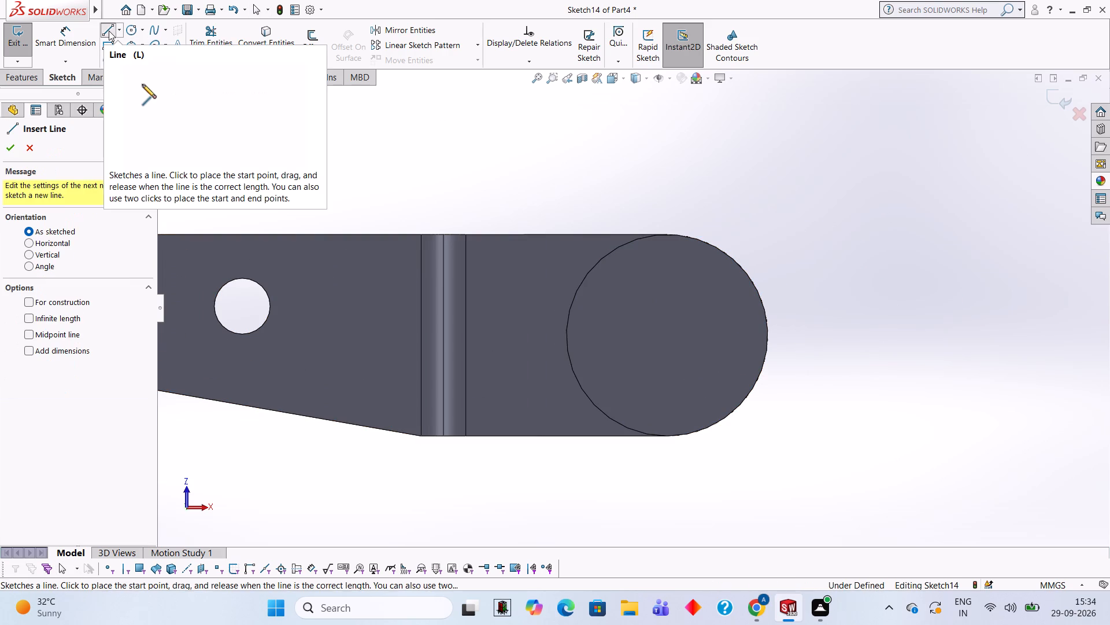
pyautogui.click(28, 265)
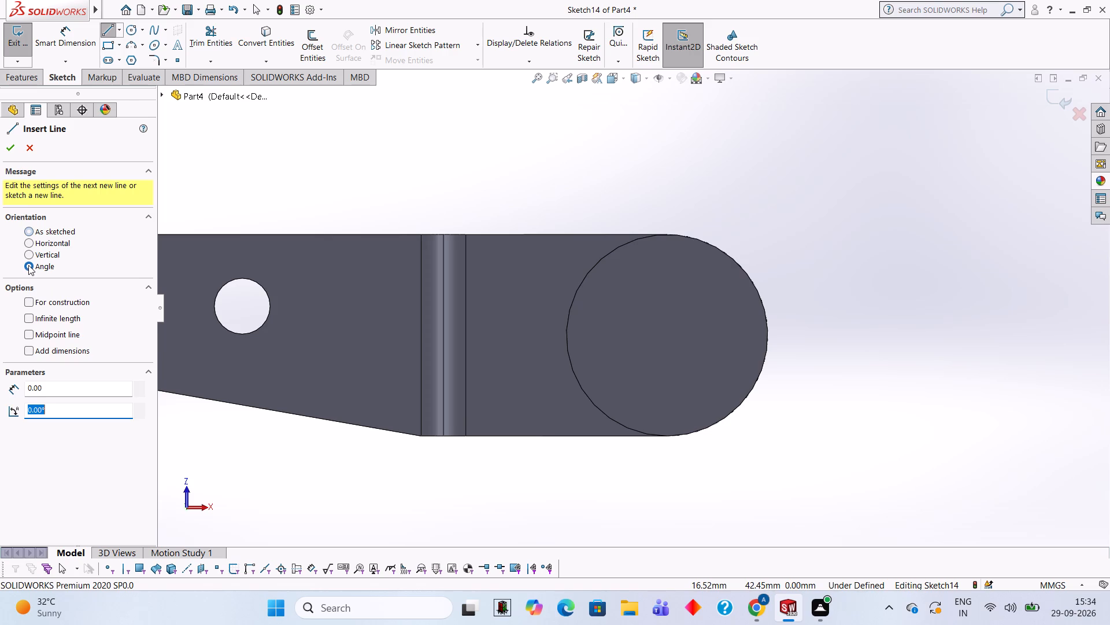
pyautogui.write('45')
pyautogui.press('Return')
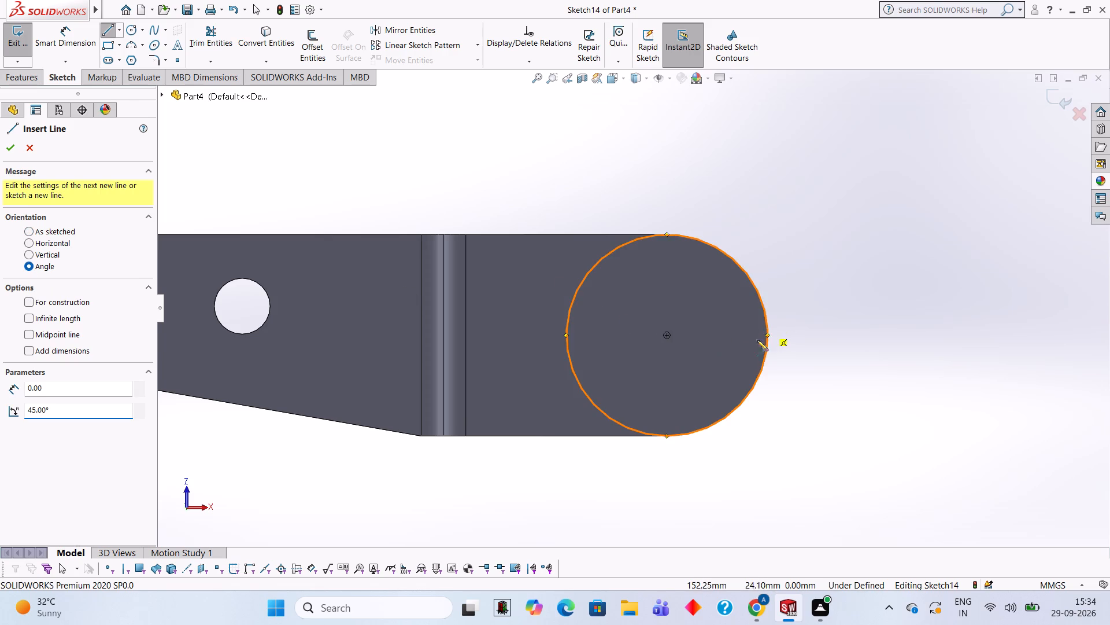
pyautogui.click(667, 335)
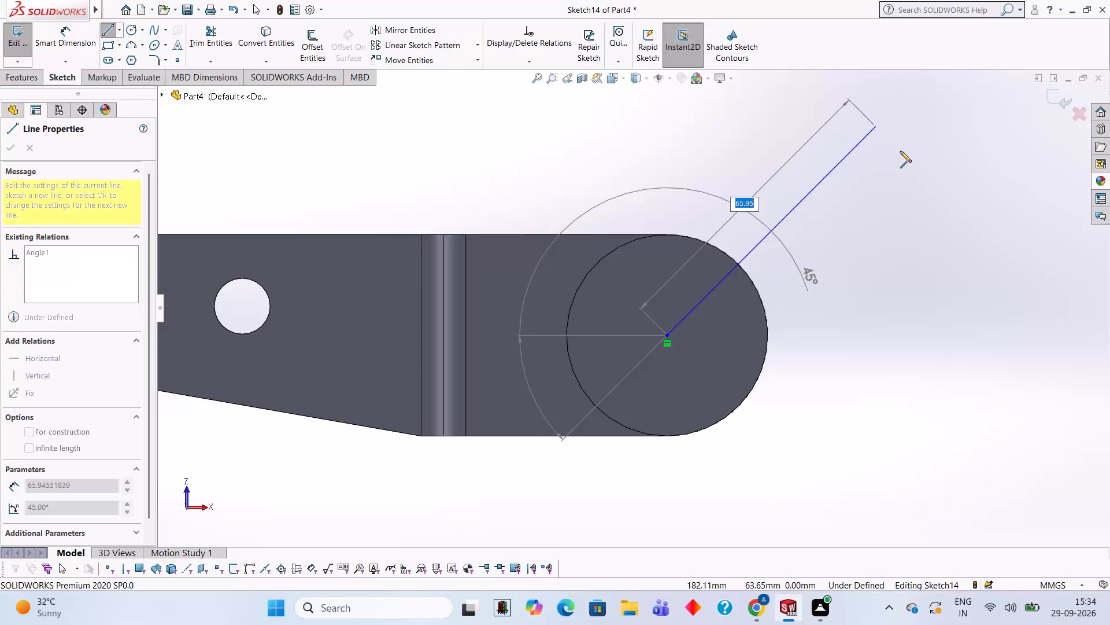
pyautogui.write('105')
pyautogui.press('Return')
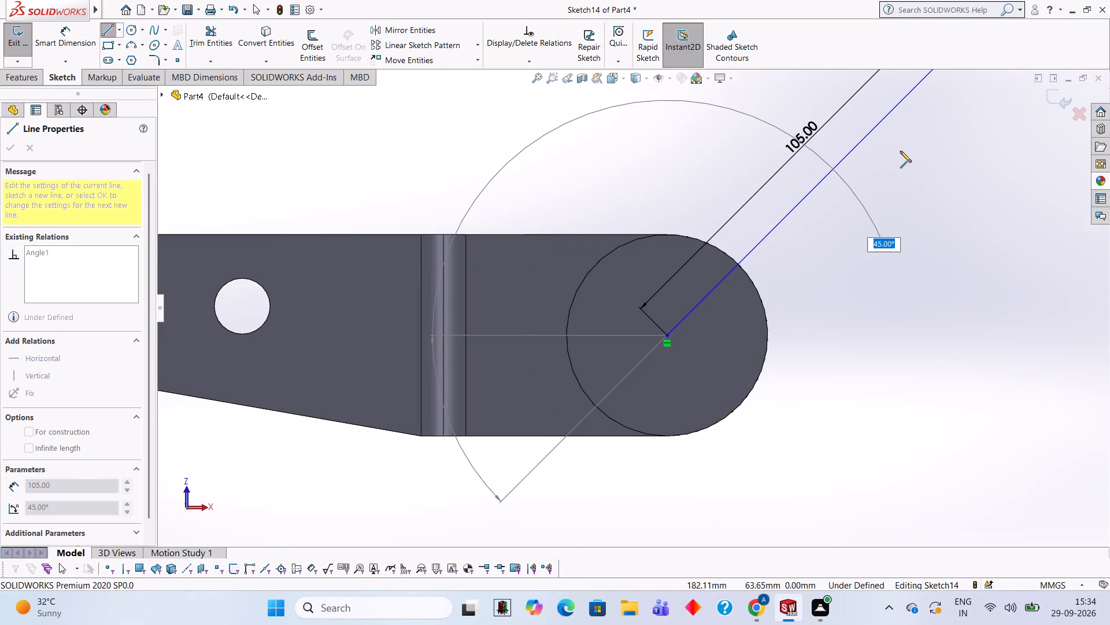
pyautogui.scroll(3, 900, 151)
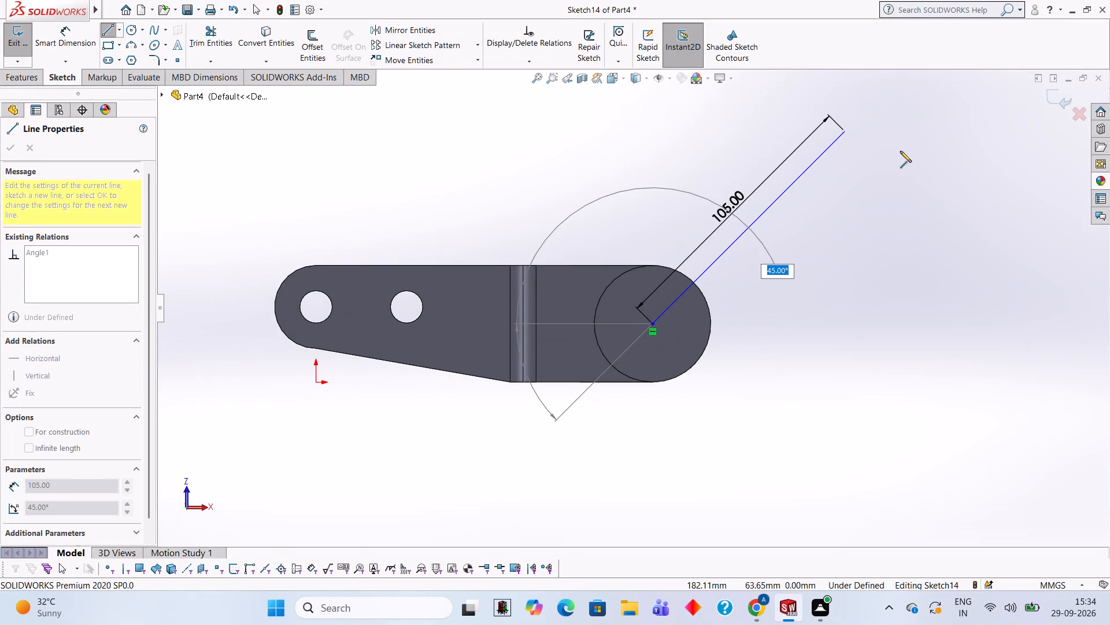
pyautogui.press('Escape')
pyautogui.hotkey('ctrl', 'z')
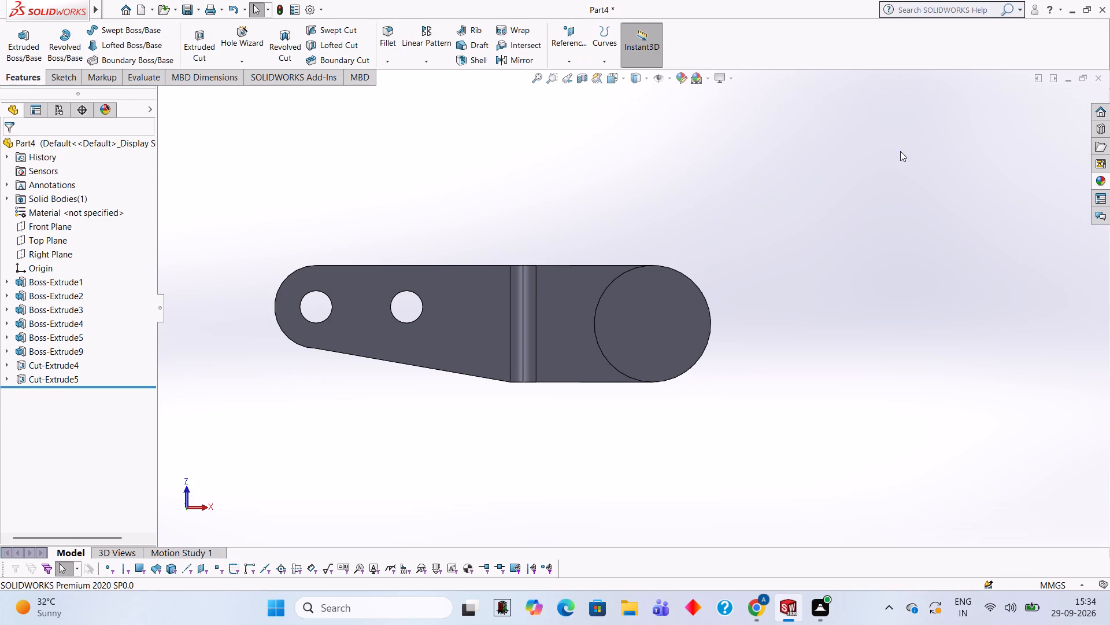
# Start a new sketch on the lower boss's outer face and view it face-on.
pyautogui.click(645, 315)
pyautogui.click(690, 286)
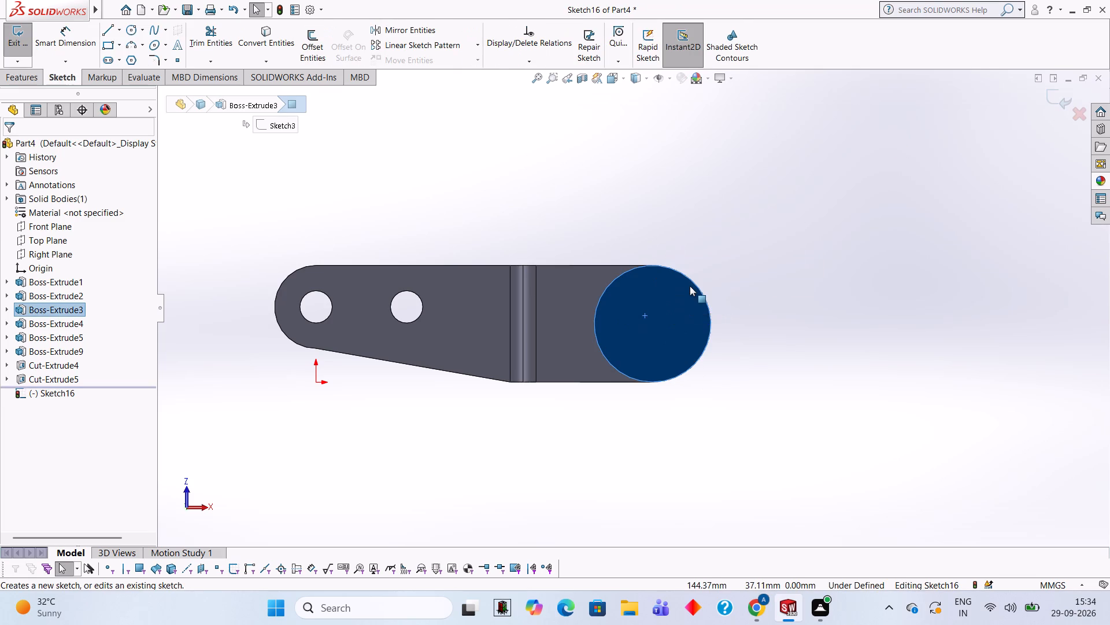
pyautogui.hotkey('ctrl', '8')
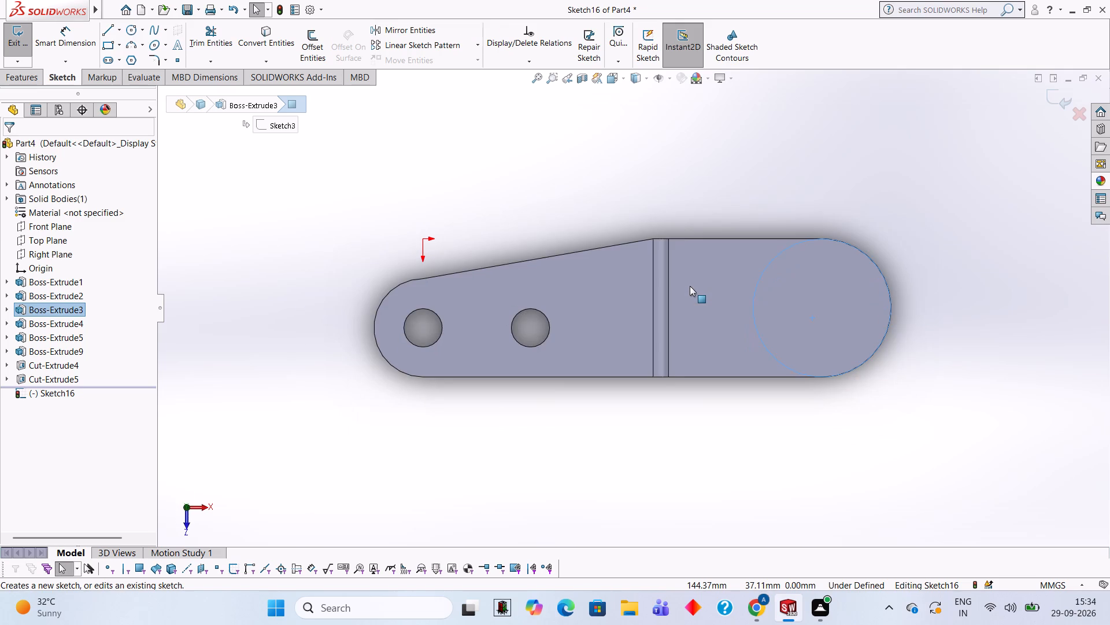
pyautogui.hotkey('ctrl', '8')
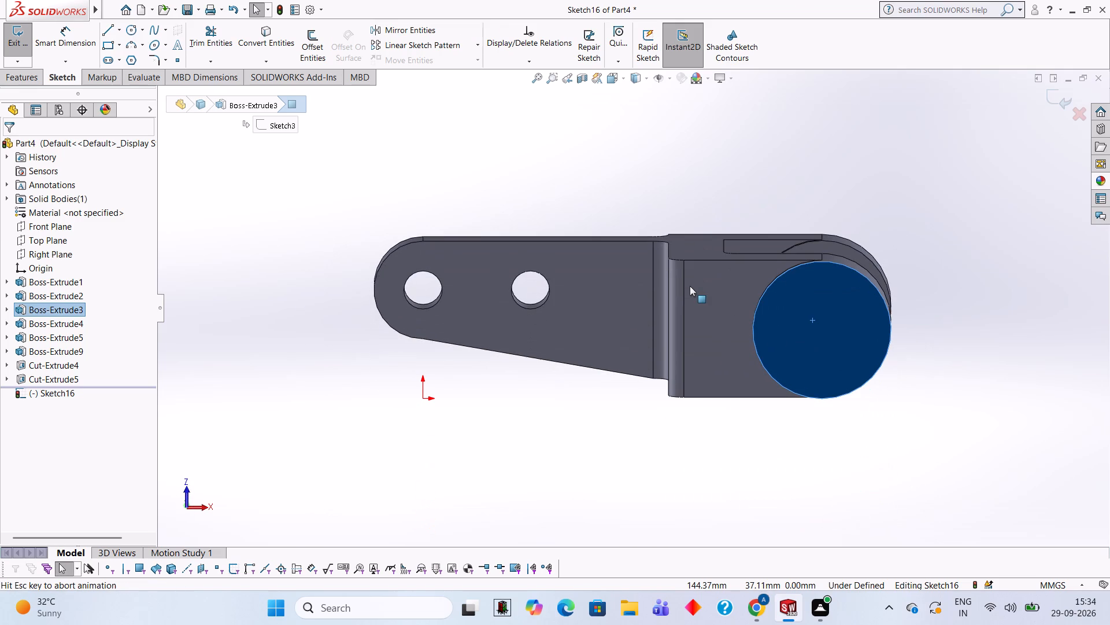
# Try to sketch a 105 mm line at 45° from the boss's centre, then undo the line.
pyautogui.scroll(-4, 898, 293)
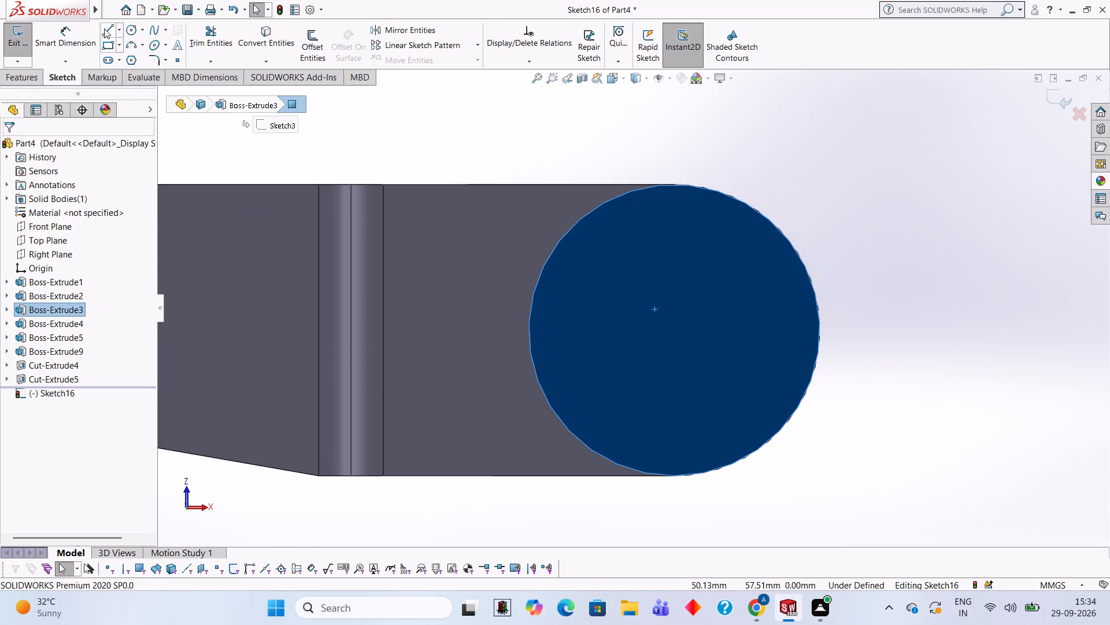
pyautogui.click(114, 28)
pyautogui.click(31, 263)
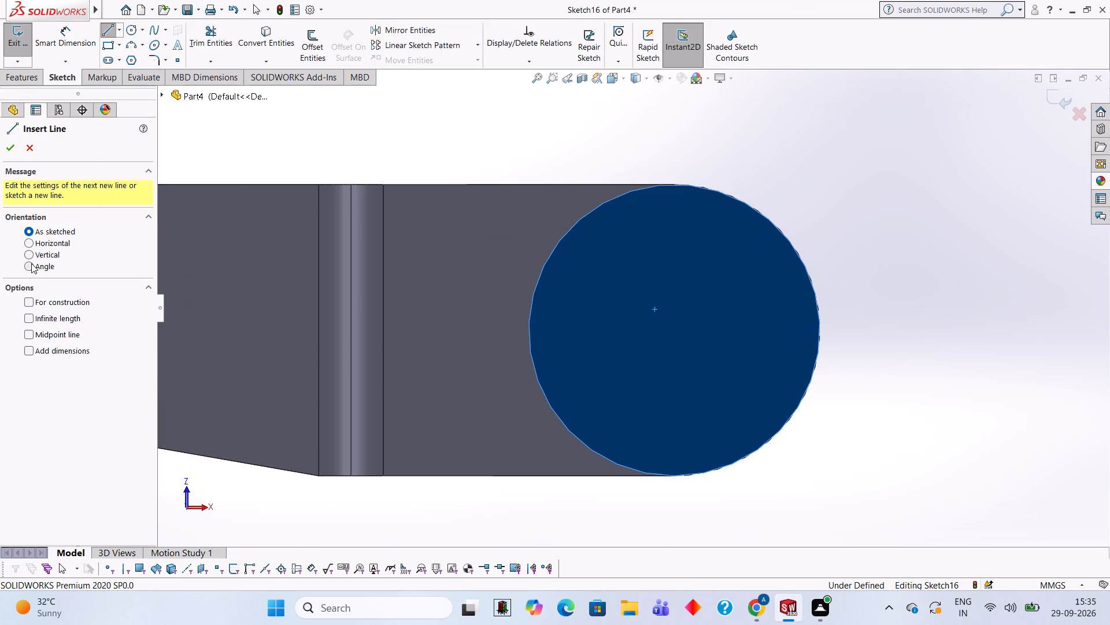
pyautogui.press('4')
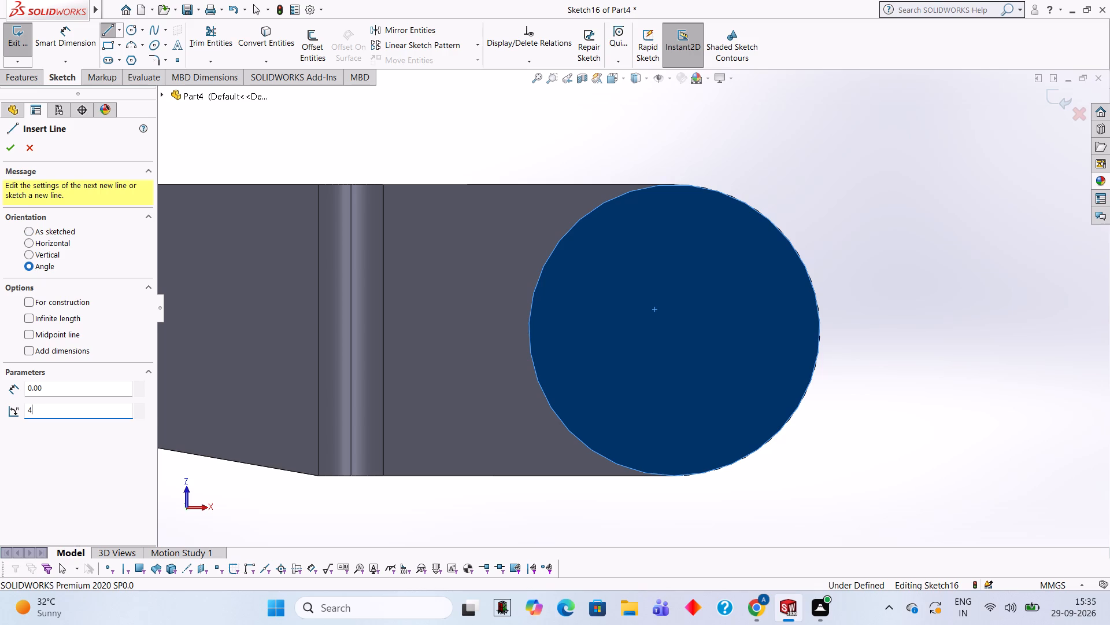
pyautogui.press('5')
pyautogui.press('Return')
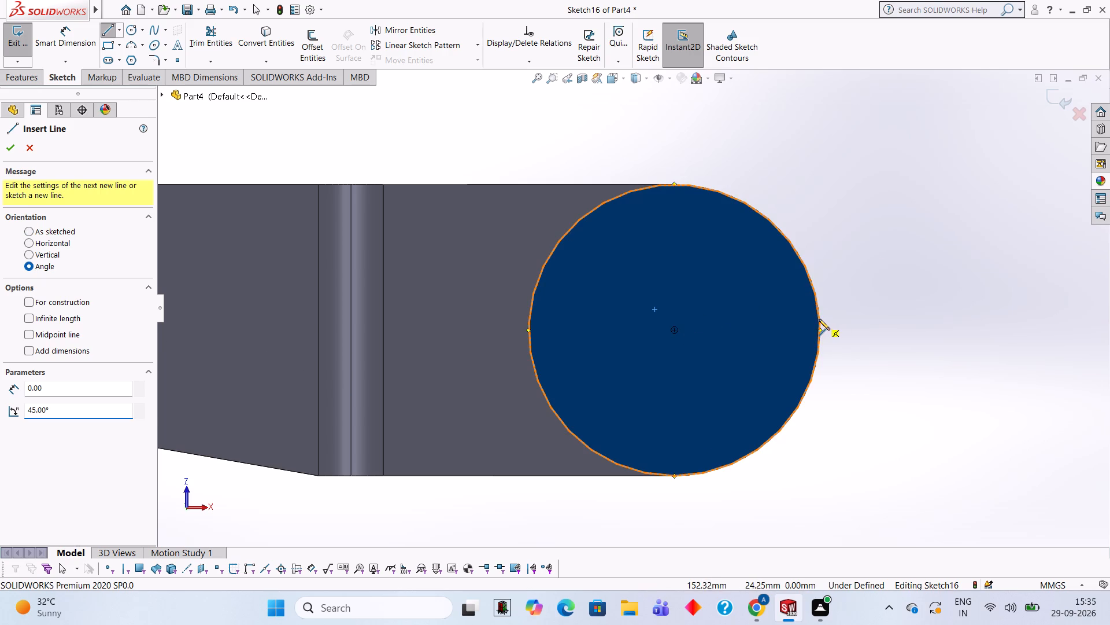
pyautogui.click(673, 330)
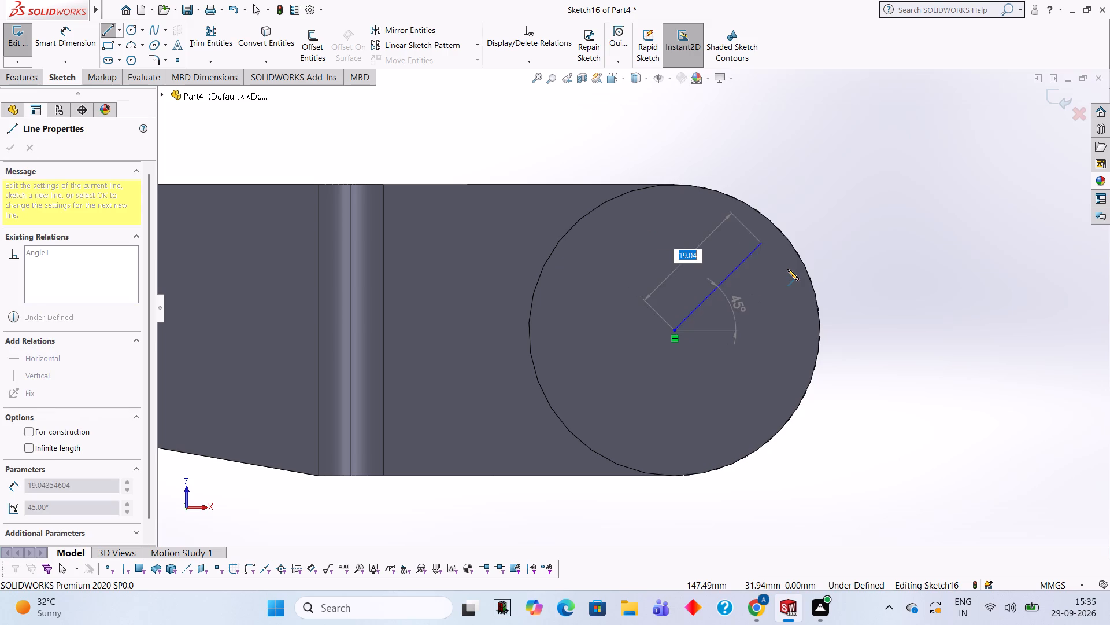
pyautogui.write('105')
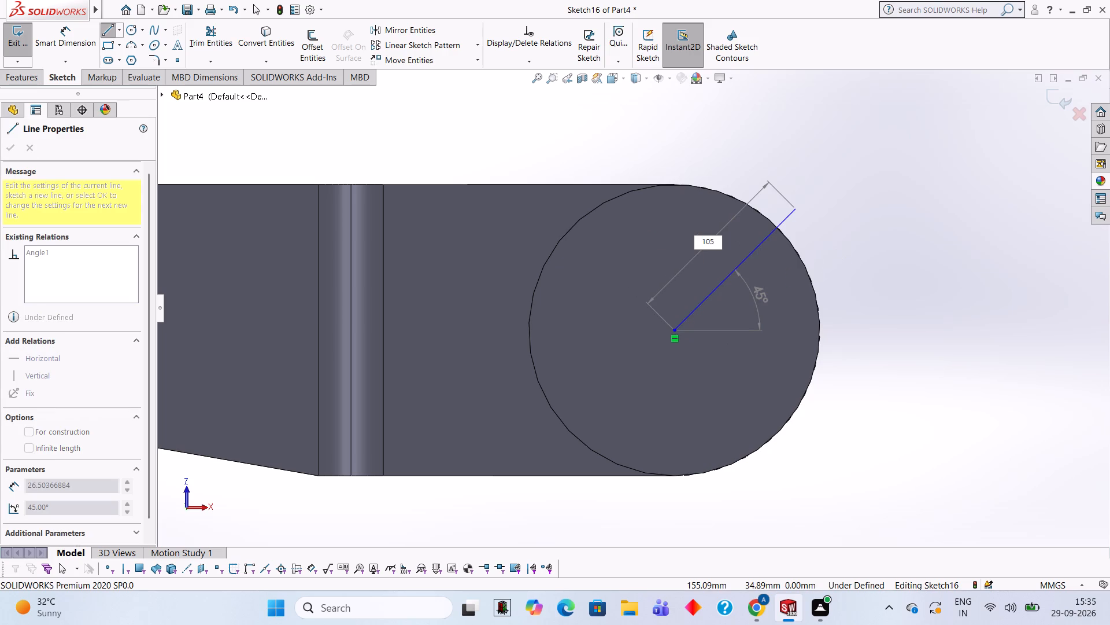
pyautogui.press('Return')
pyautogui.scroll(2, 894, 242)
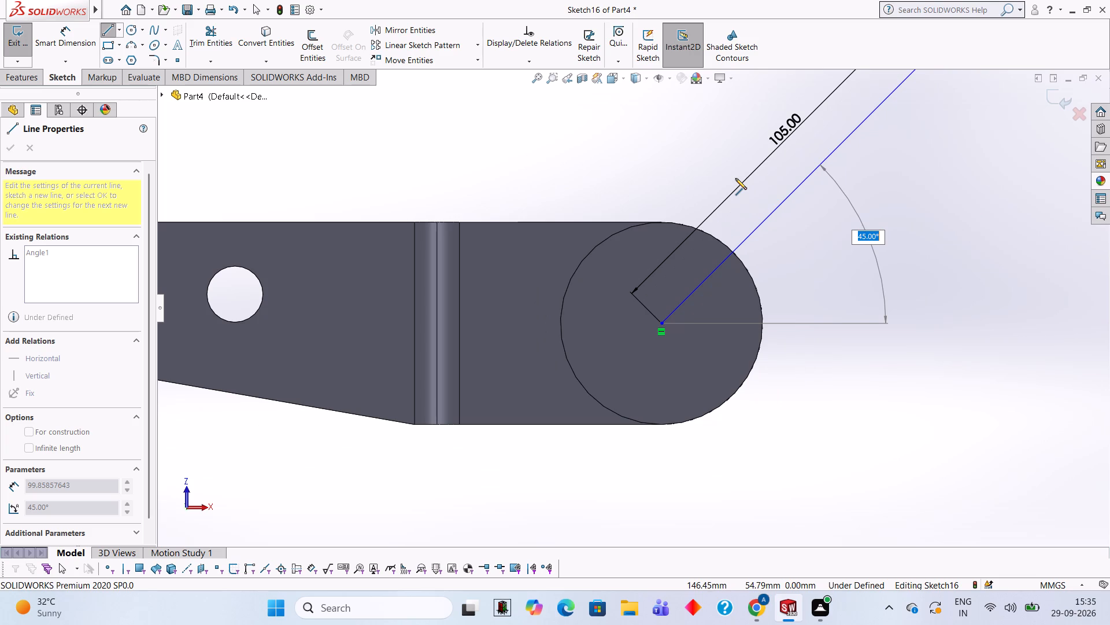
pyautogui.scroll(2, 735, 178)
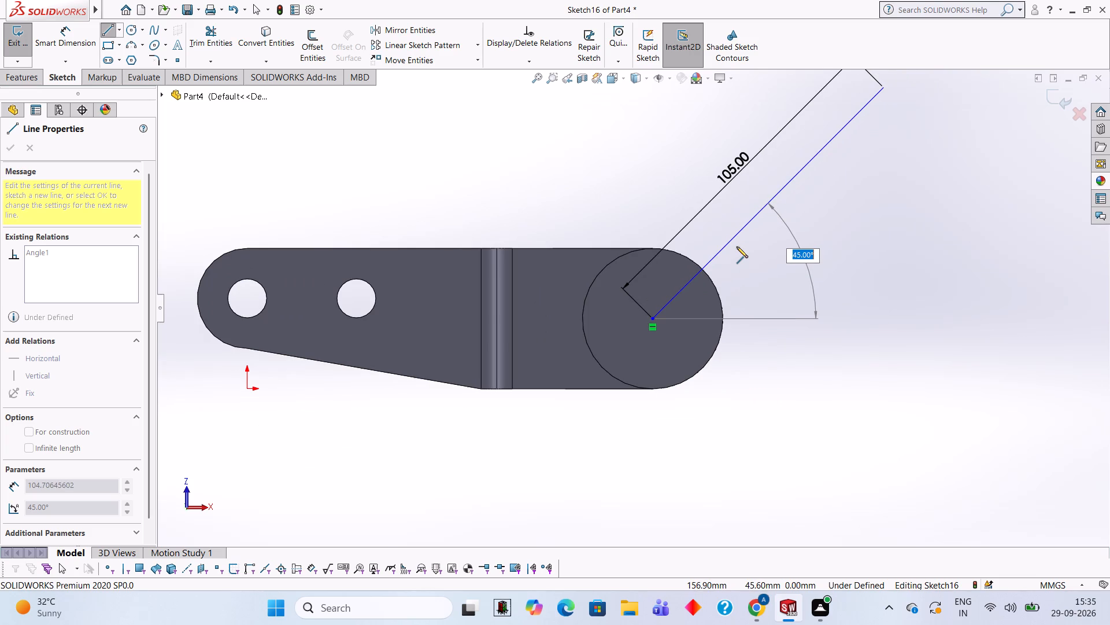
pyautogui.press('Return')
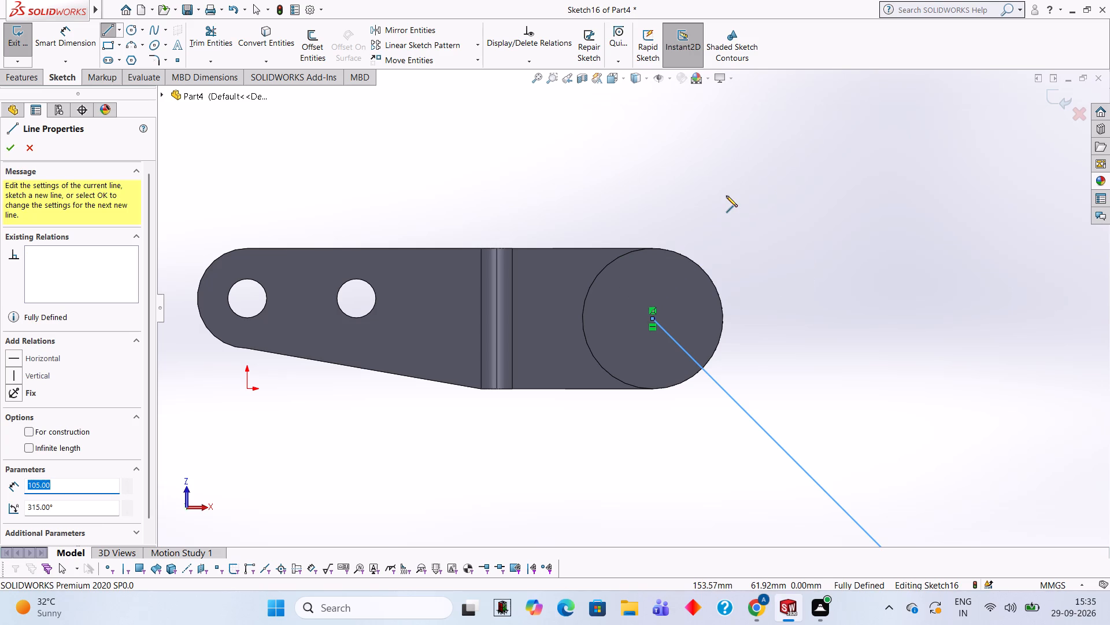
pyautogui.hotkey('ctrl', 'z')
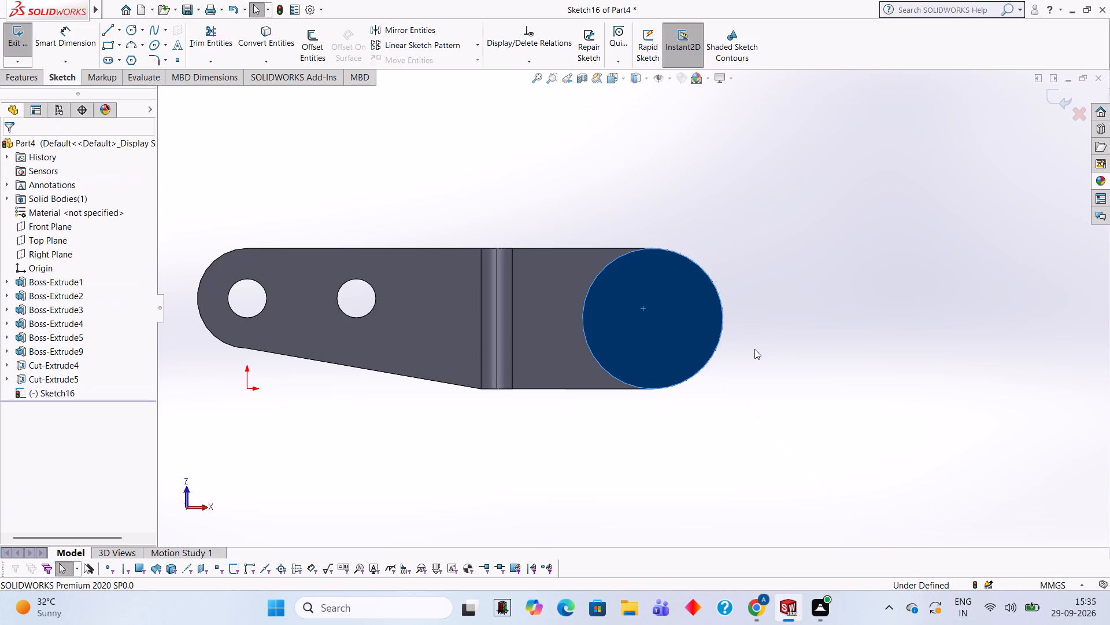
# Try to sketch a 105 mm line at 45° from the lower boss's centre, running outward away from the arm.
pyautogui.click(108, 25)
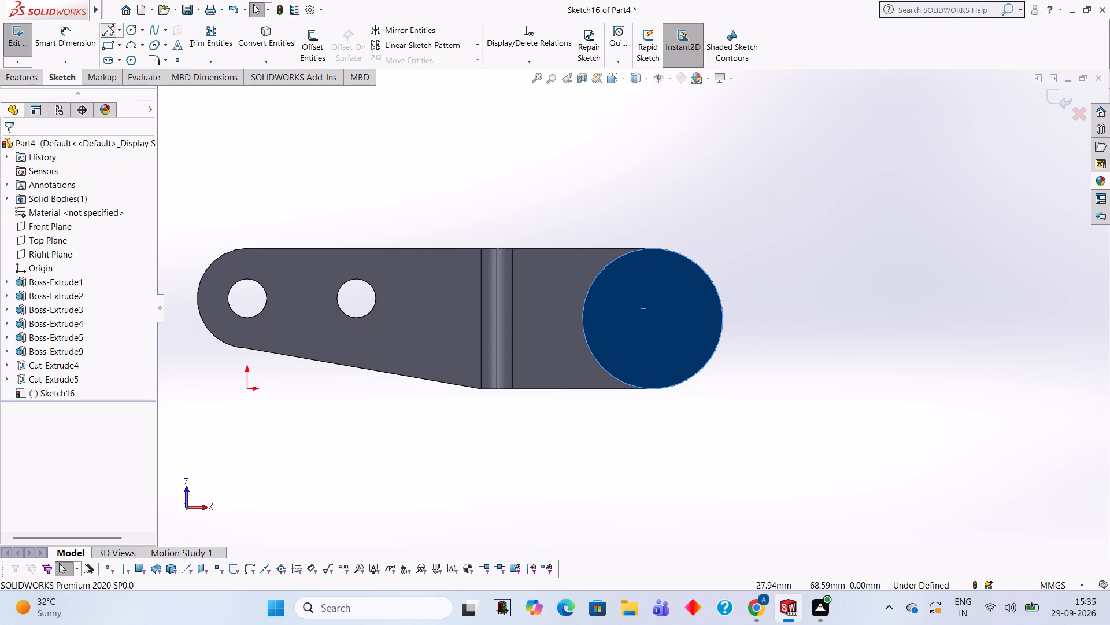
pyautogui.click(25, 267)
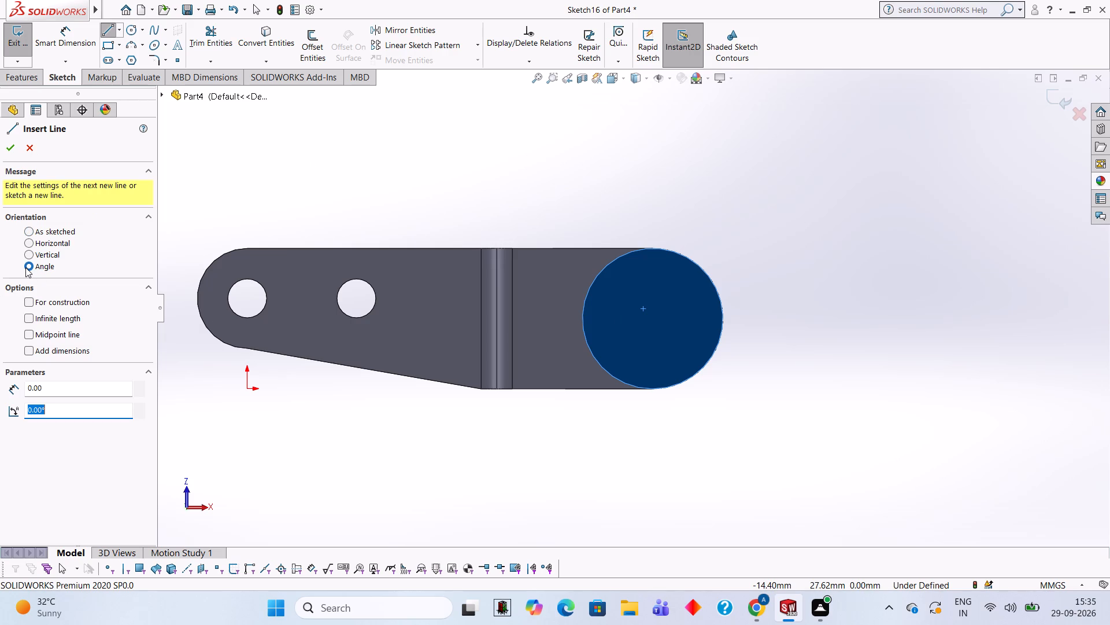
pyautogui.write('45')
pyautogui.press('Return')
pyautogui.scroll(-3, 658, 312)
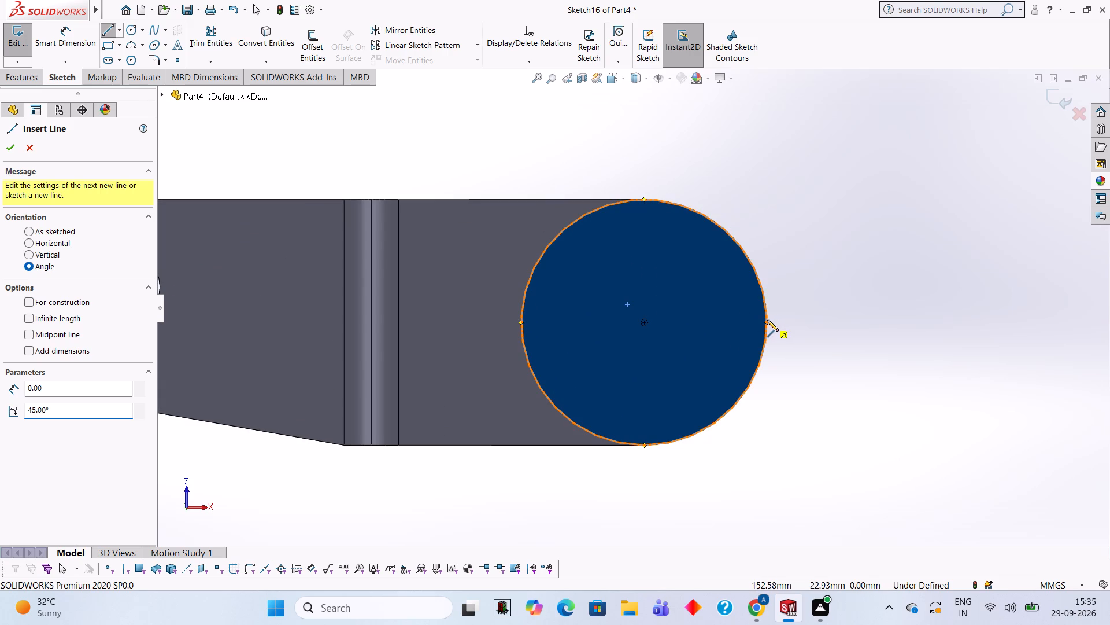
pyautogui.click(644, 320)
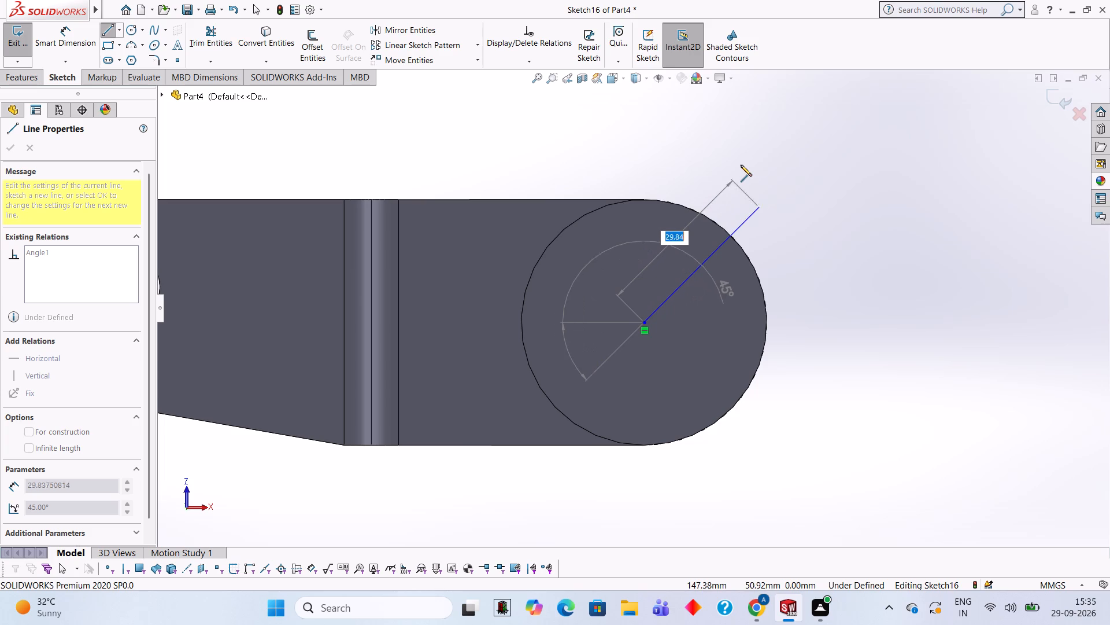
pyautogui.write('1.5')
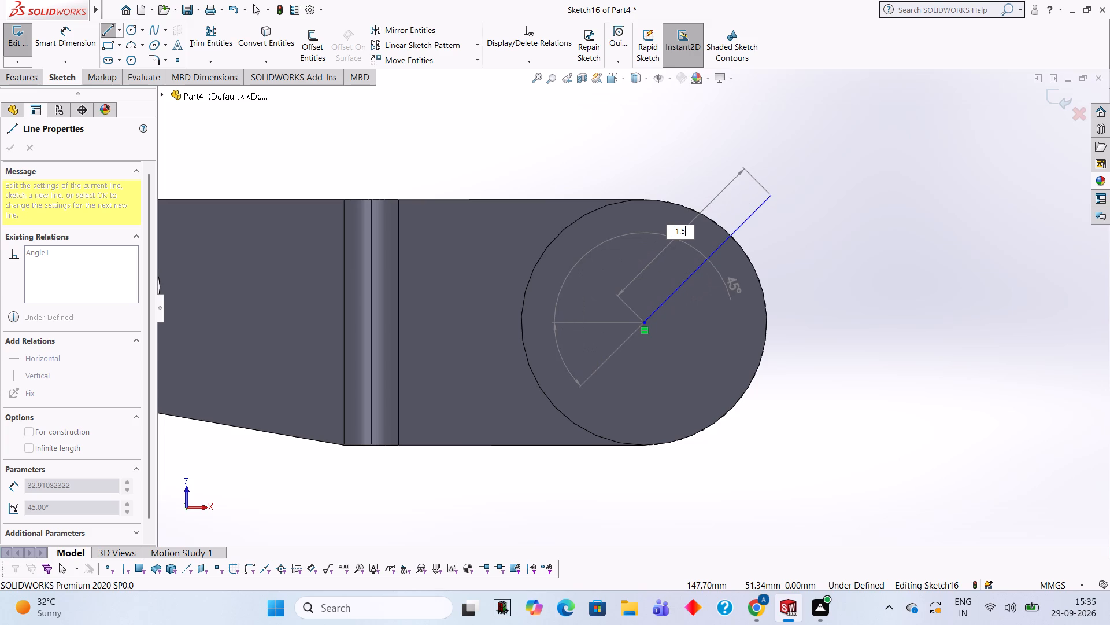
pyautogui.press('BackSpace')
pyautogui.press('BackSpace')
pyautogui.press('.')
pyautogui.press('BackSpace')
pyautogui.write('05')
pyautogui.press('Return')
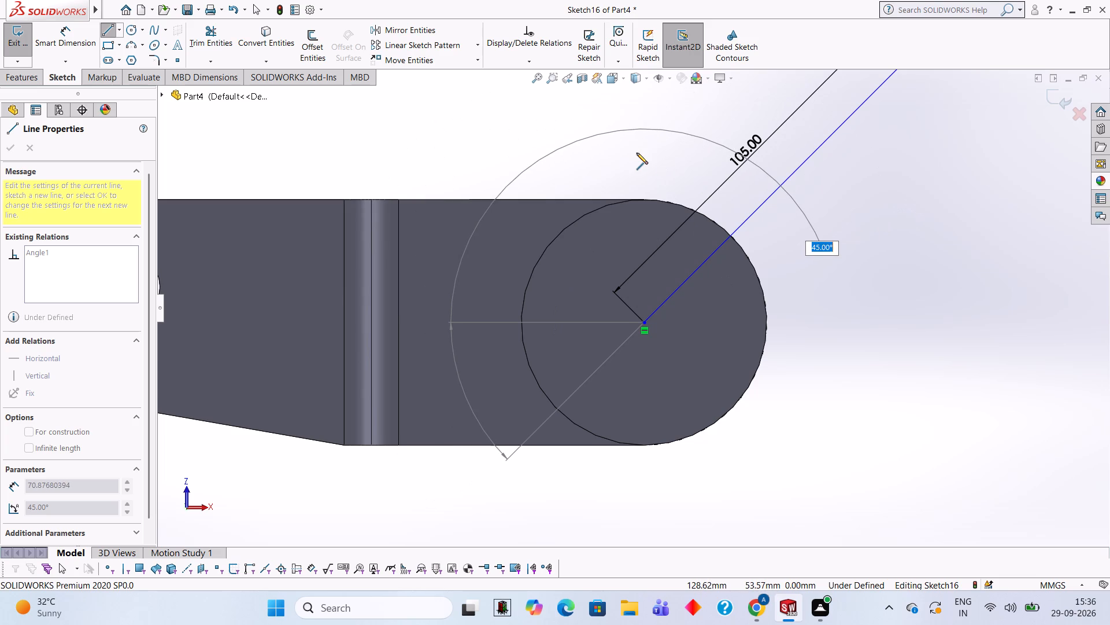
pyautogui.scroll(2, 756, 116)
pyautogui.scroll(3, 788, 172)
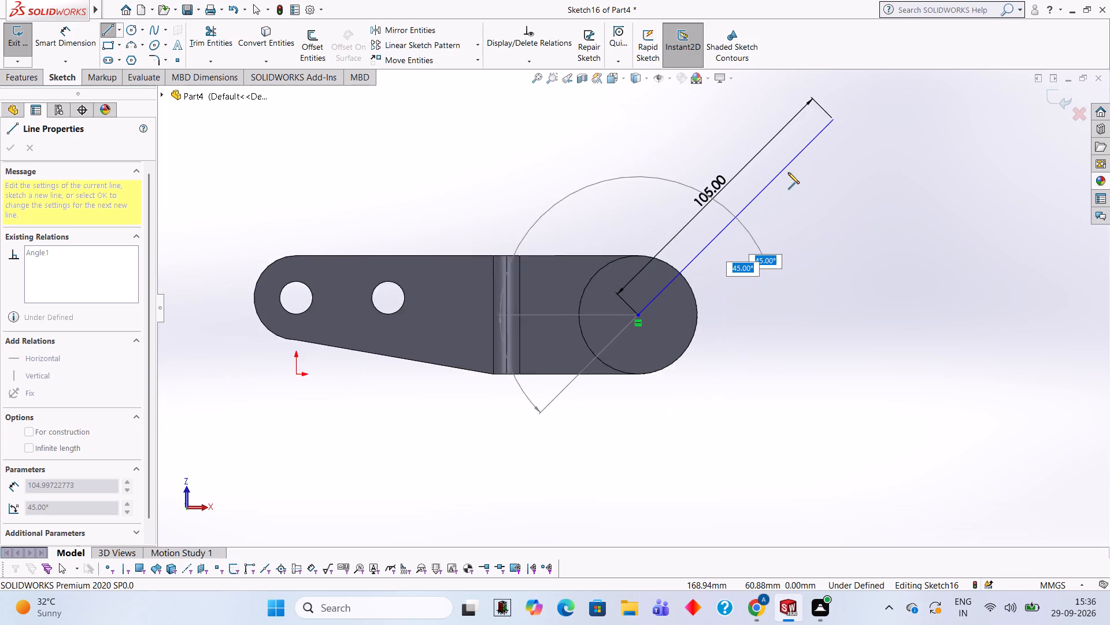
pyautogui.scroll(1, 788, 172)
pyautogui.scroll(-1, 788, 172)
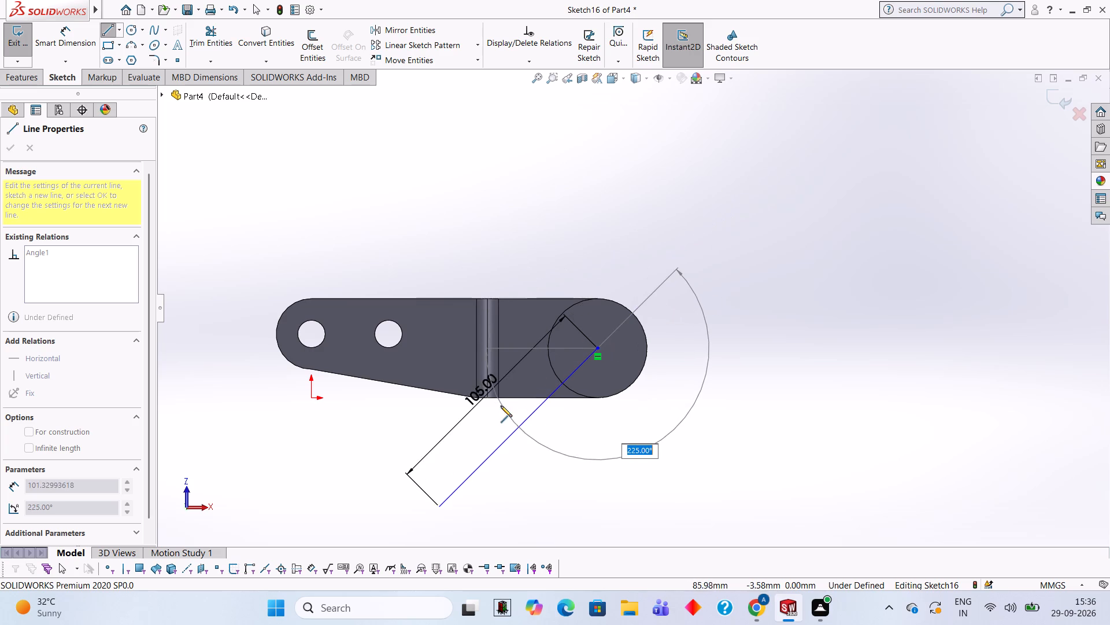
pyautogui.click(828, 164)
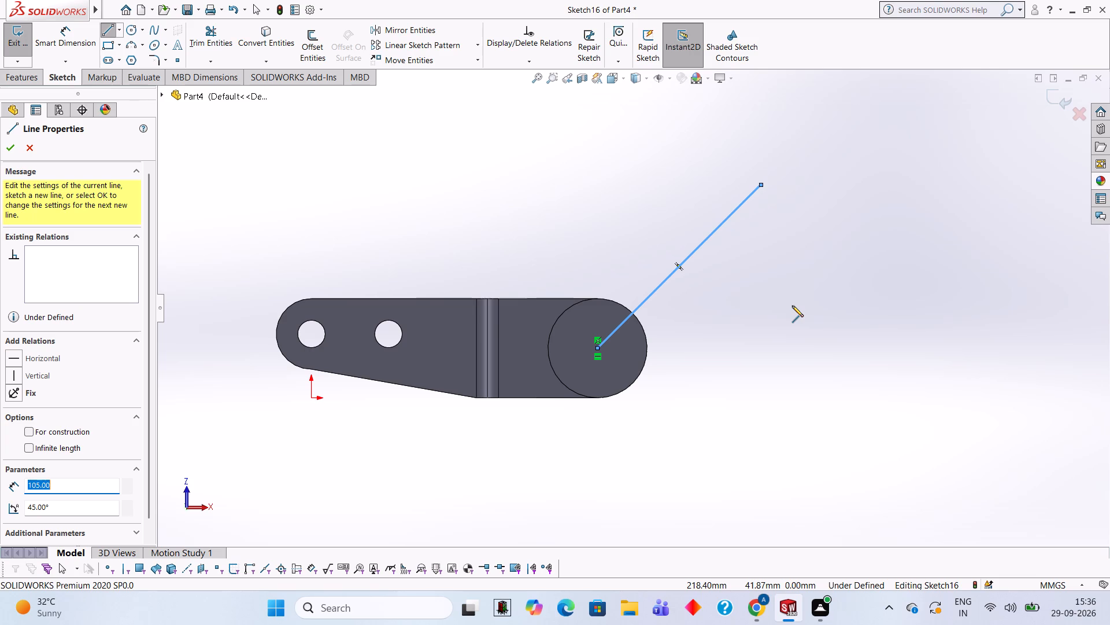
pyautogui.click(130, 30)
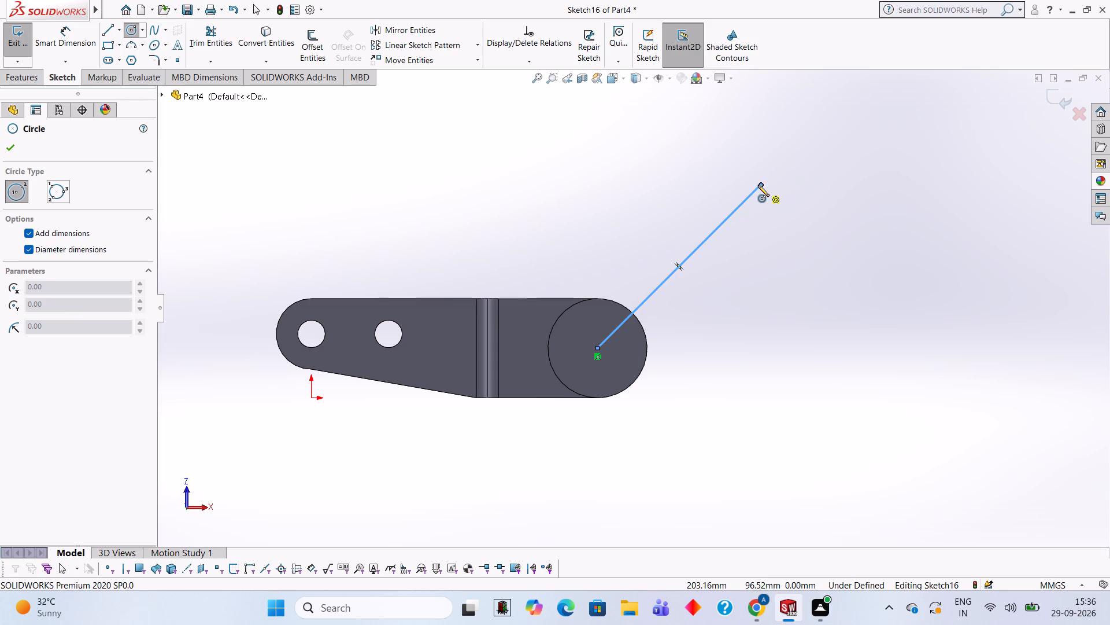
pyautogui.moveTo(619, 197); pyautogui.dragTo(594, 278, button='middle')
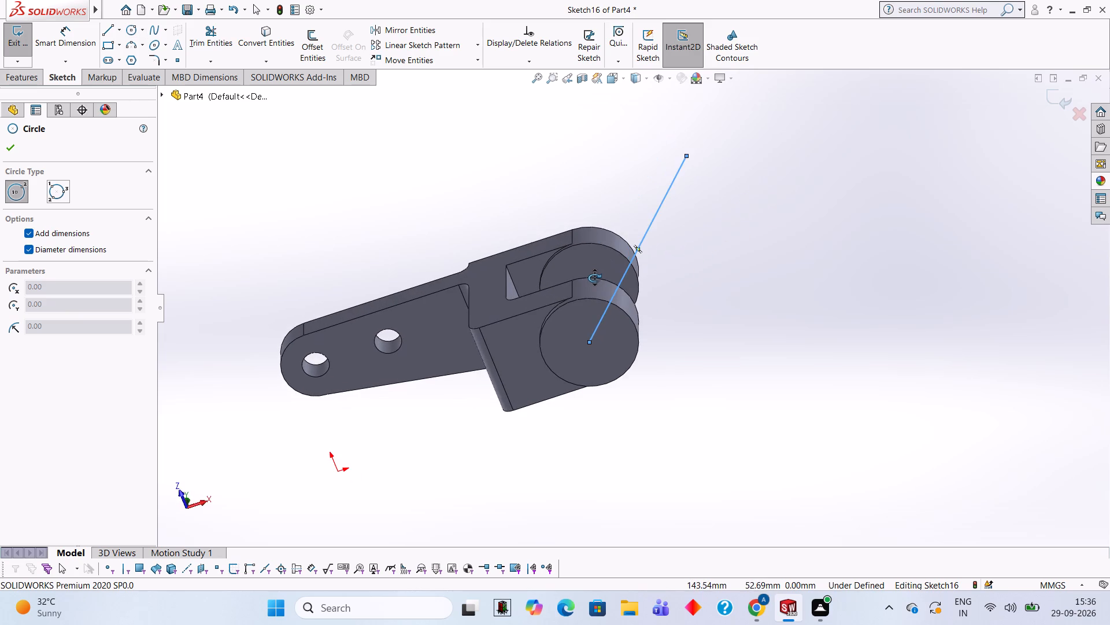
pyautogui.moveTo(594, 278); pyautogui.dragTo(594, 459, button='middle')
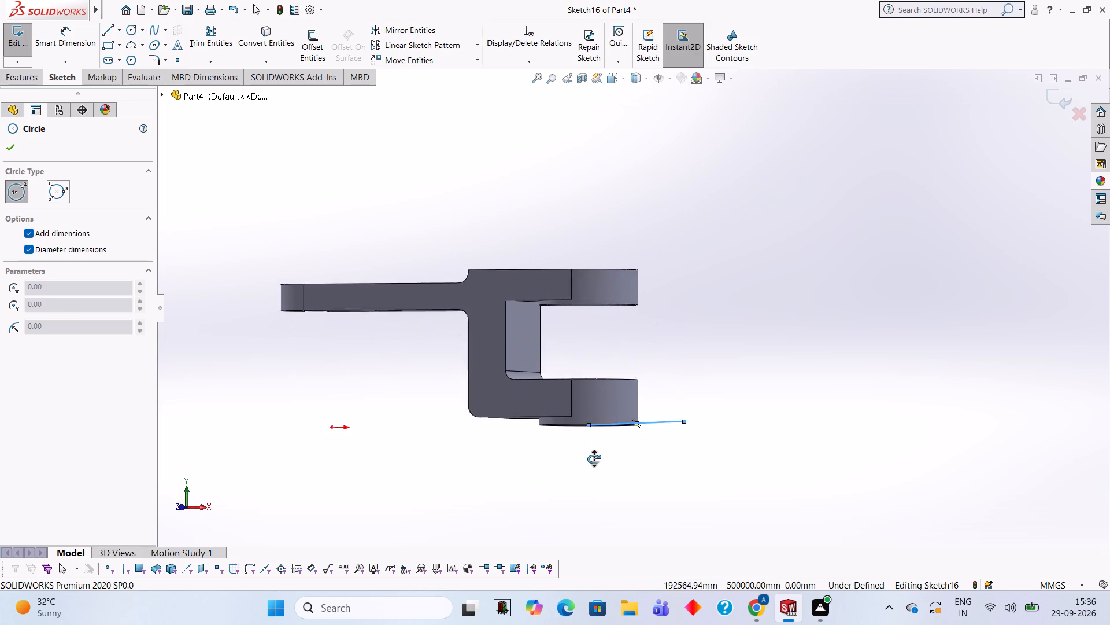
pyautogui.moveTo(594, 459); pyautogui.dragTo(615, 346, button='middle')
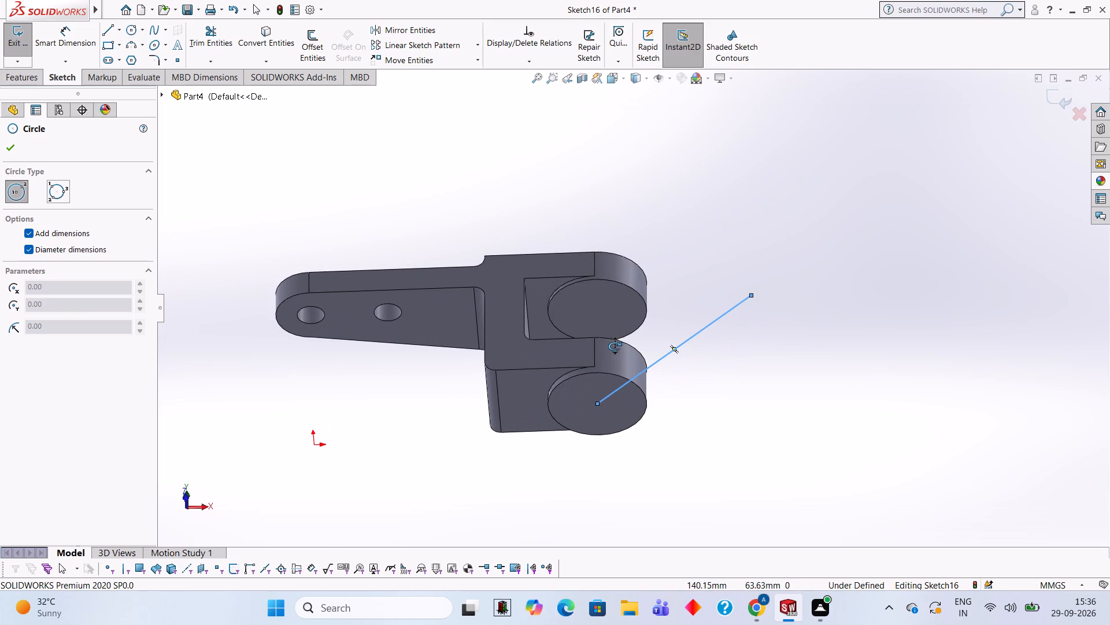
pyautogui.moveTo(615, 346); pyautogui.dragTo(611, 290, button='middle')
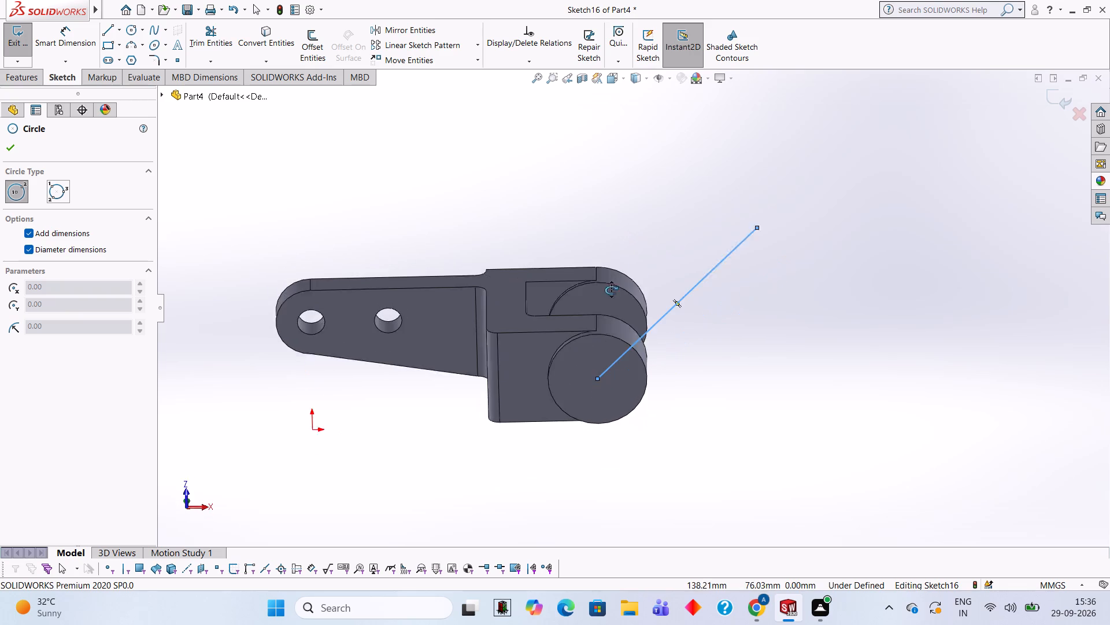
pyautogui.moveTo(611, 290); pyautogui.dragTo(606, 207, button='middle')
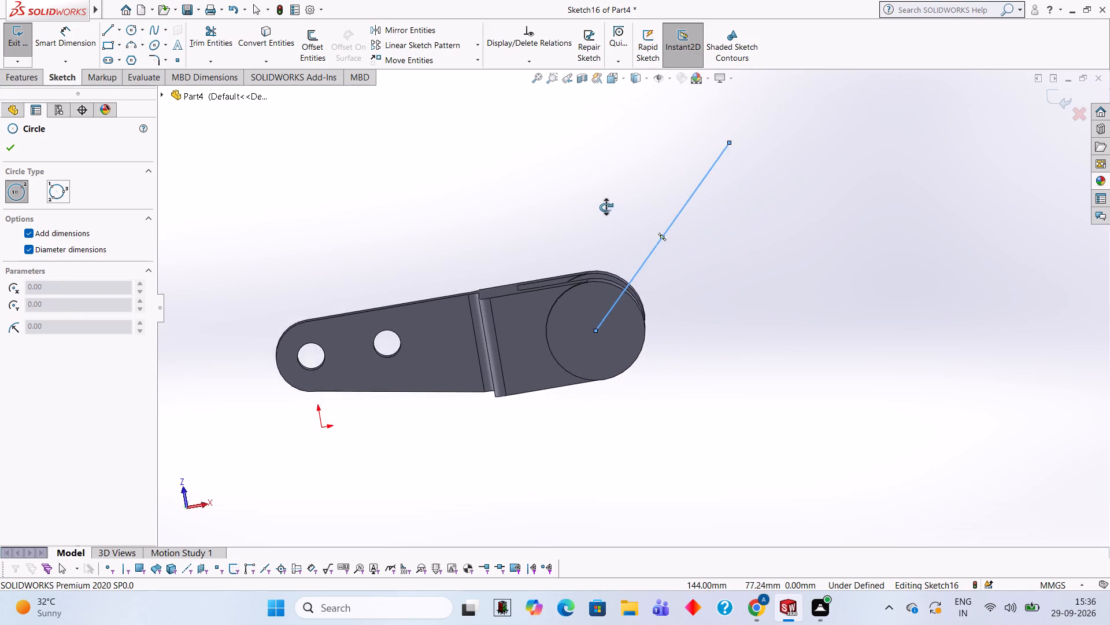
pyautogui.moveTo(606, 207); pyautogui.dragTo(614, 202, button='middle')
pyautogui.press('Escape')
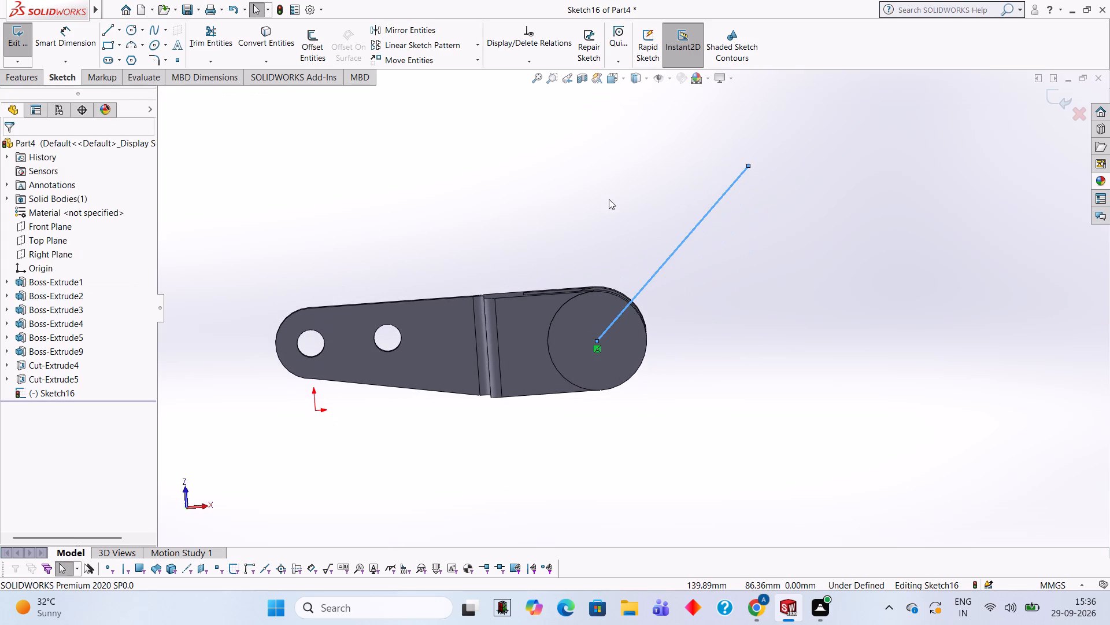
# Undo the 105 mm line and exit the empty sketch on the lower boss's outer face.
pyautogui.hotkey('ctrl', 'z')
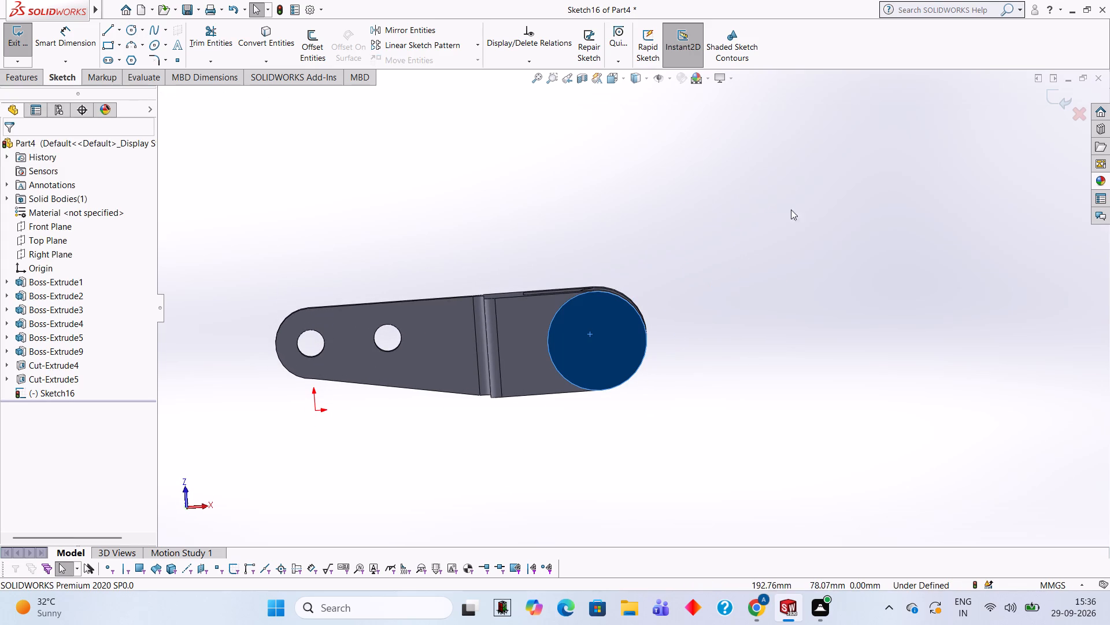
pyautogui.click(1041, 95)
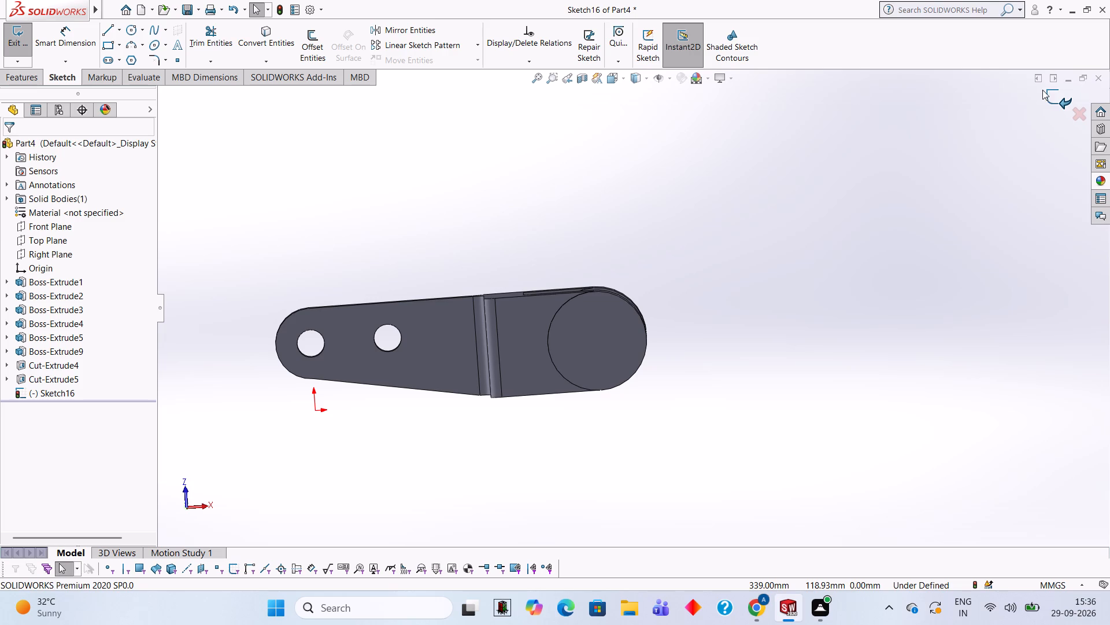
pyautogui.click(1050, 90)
# Start a new sketch on the upper boss's inner face, facing the gap, and view it face-on.
pyautogui.scroll(-1, 642, 266)
pyautogui.moveTo(642, 266); pyautogui.dragTo(641, 315, button='middle')
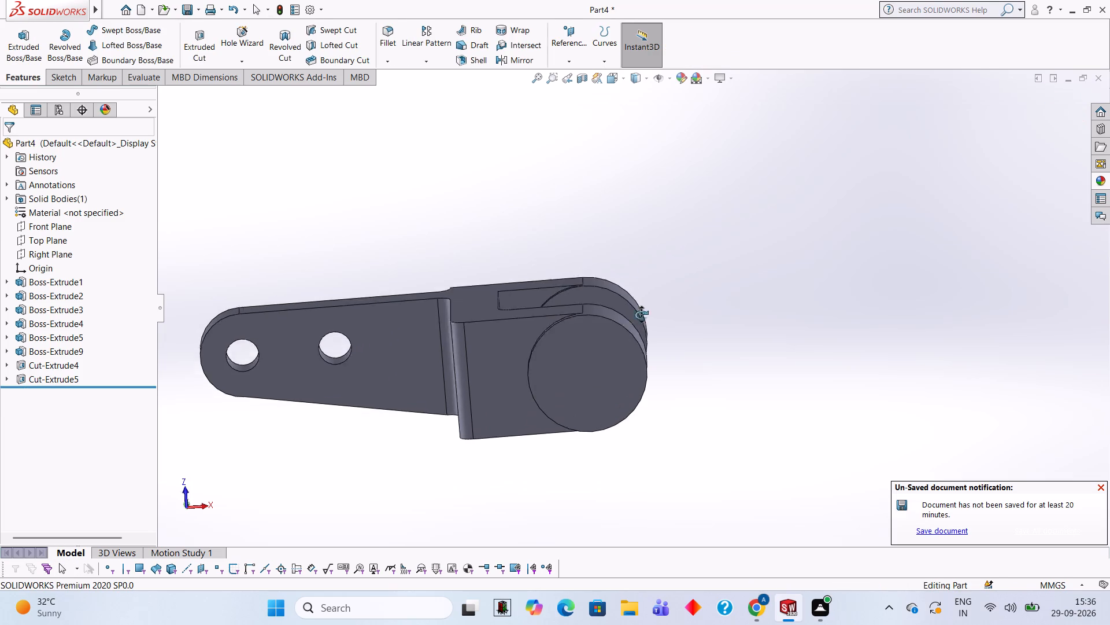
pyautogui.moveTo(641, 315); pyautogui.dragTo(640, 348, button='middle')
pyautogui.click(593, 302)
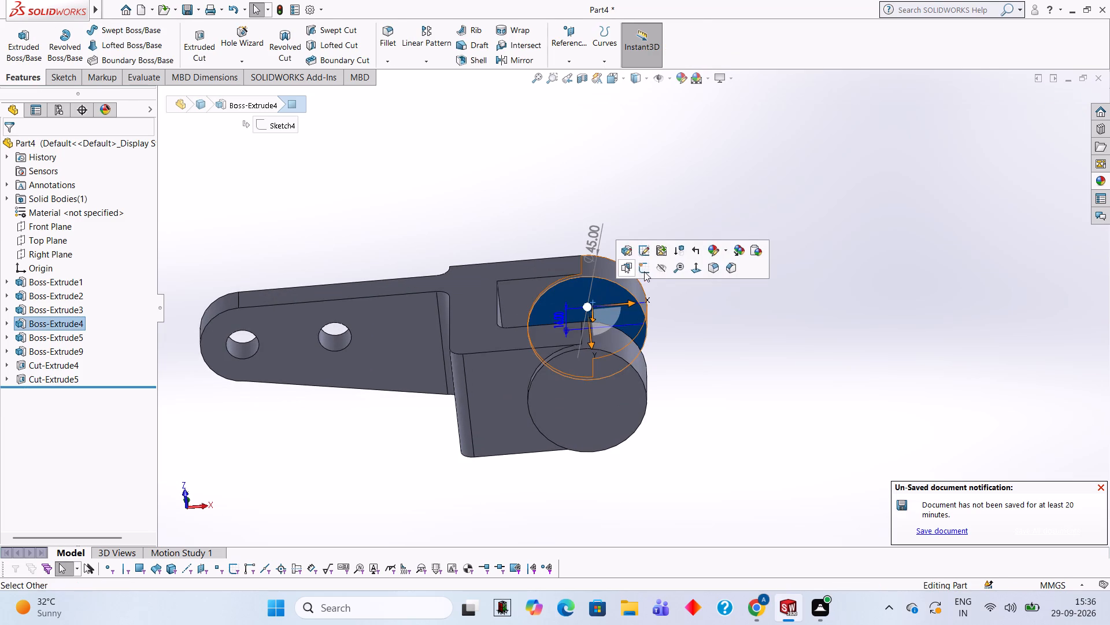
pyautogui.click(648, 273)
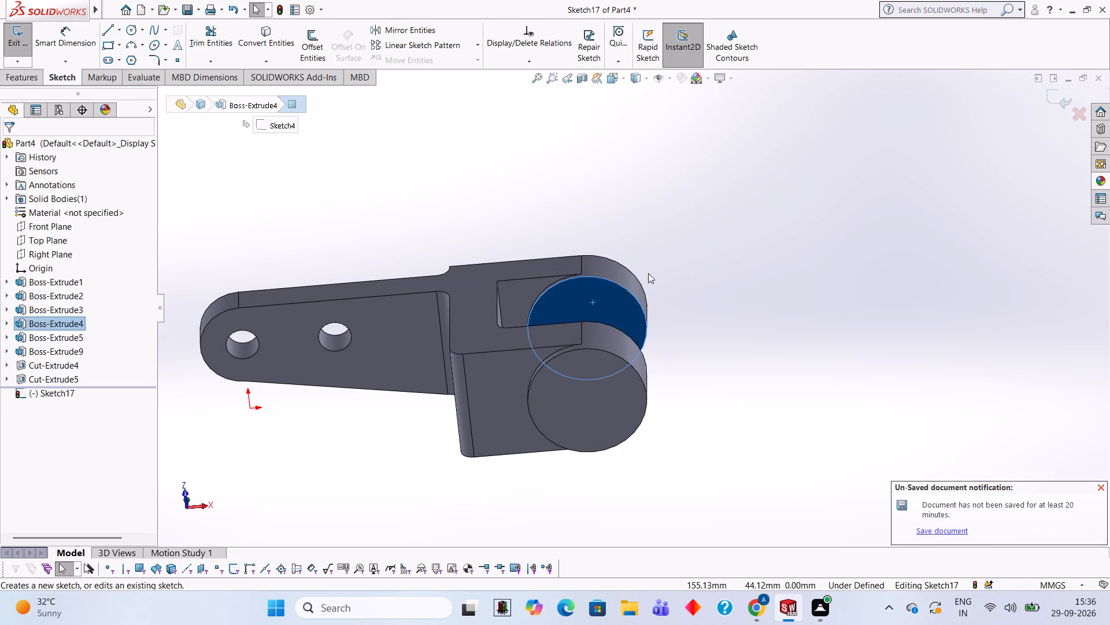
pyautogui.hotkey('ctrl', '8')
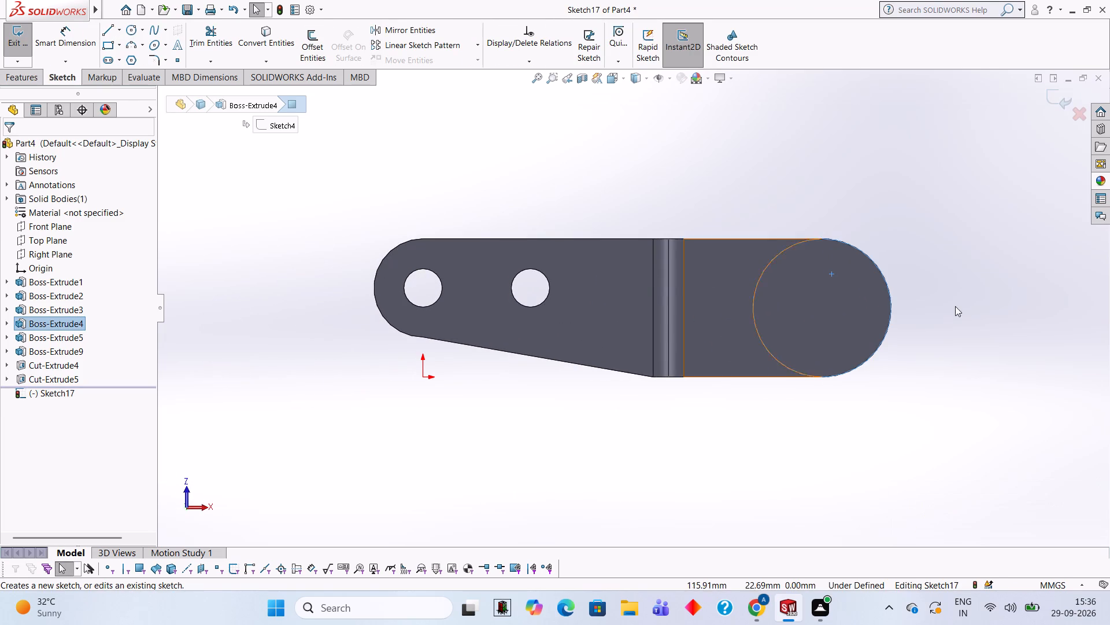
pyautogui.scroll(3, 1030, 287)
pyautogui.scroll(-2, 930, 269)
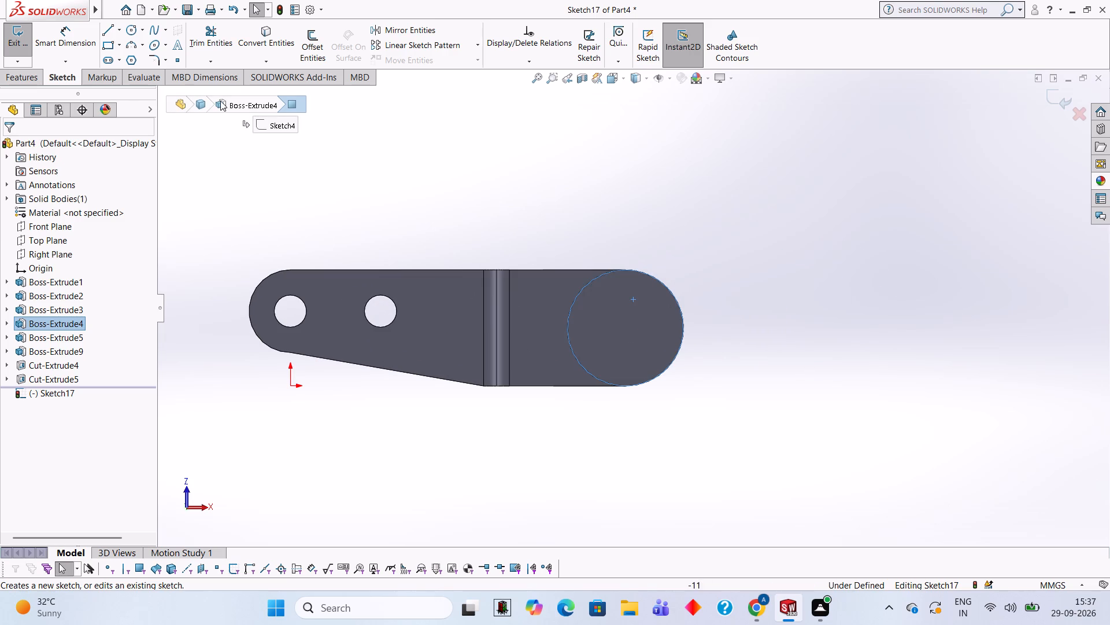
# Sketch a 105 mm line at 45° from the upper boss's centre, running outward away from the arm.
pyautogui.click(114, 32)
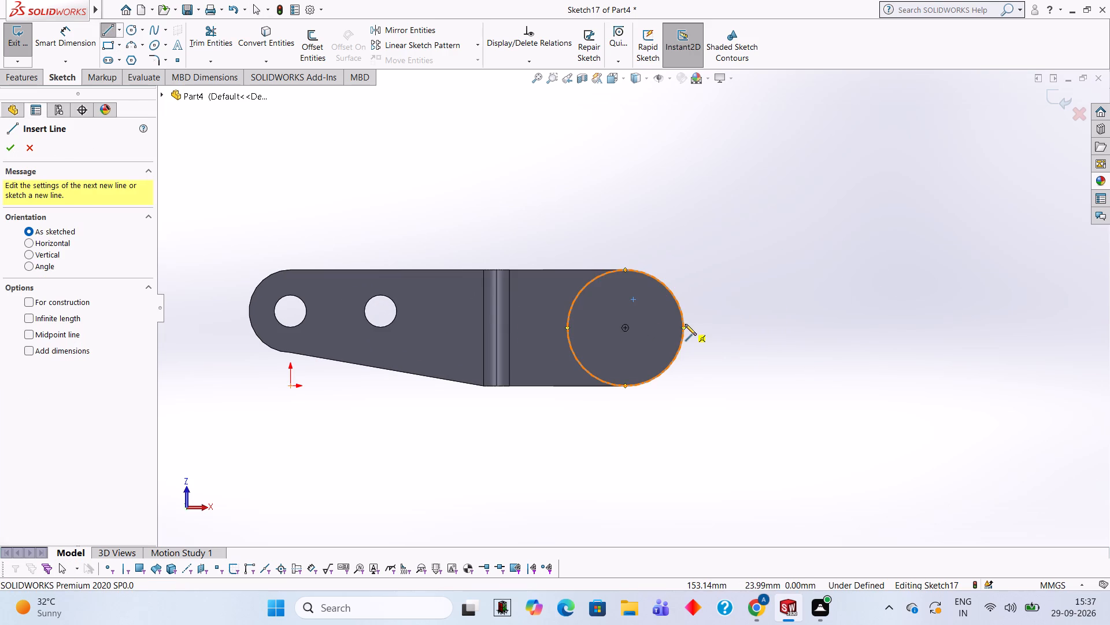
pyautogui.click(32, 267)
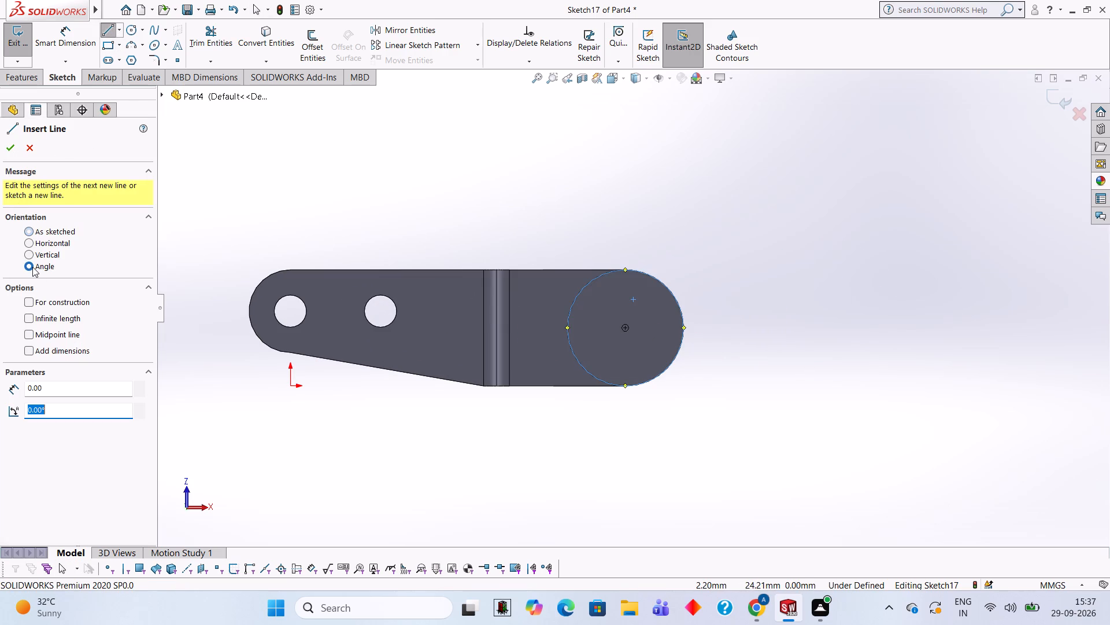
pyautogui.write('45')
pyautogui.press('Return')
pyautogui.click(624, 327)
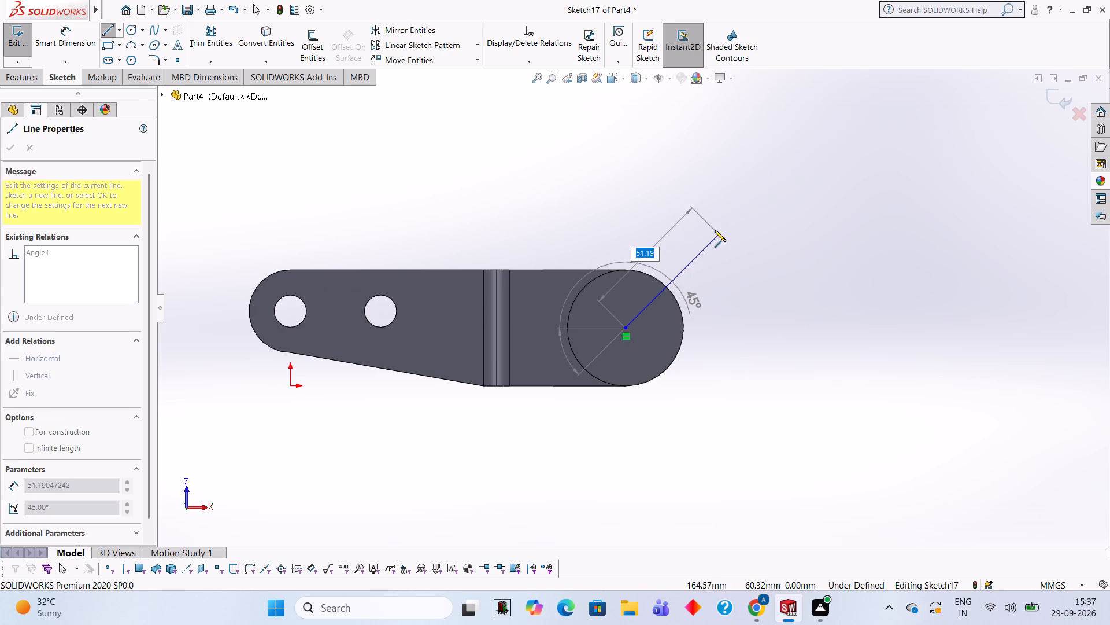
pyautogui.write('105')
pyautogui.press('Return')
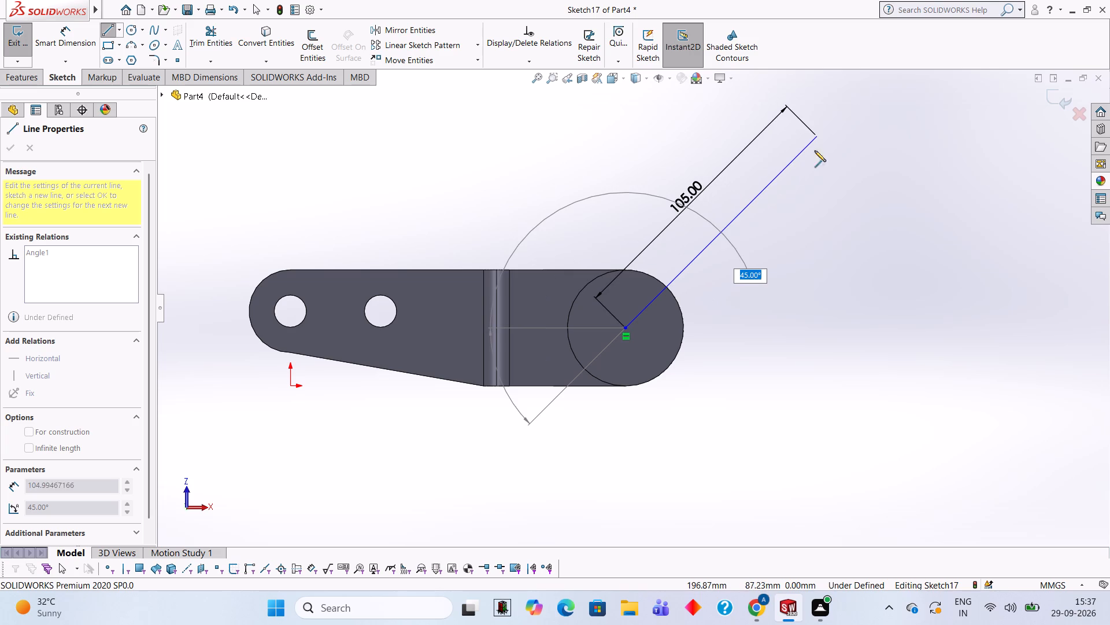
pyautogui.click(862, 129)
# Sketch a 40 mm diameter circle centred on the outer end of the 45° line.
pyautogui.moveTo(847, 240); pyautogui.dragTo(841, 403, button='middle')
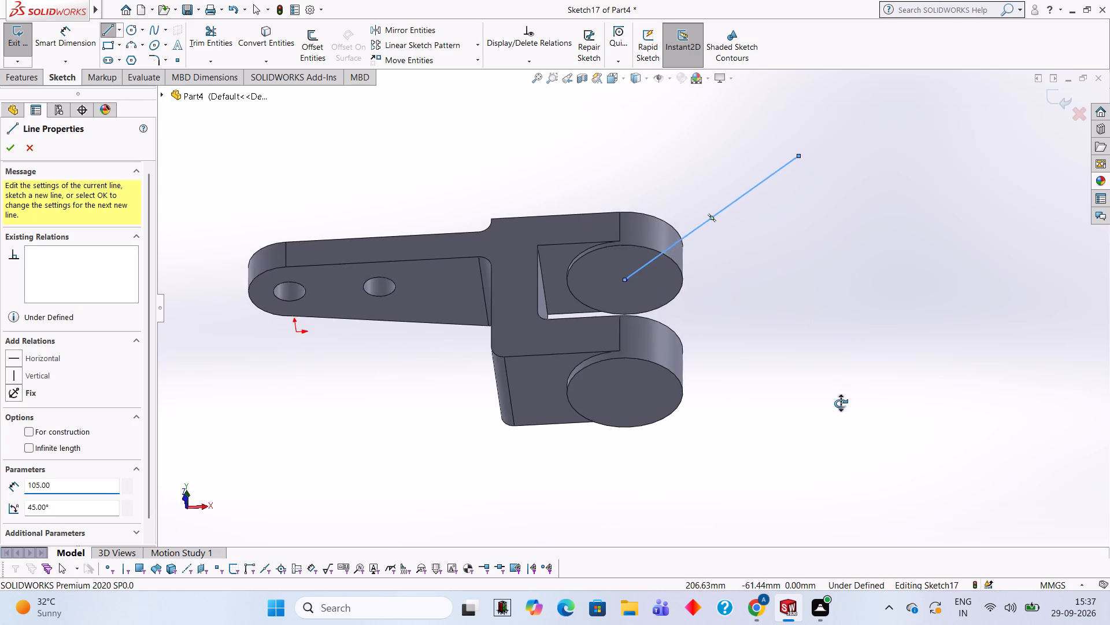
pyautogui.moveTo(841, 403); pyautogui.dragTo(845, 219, button='middle')
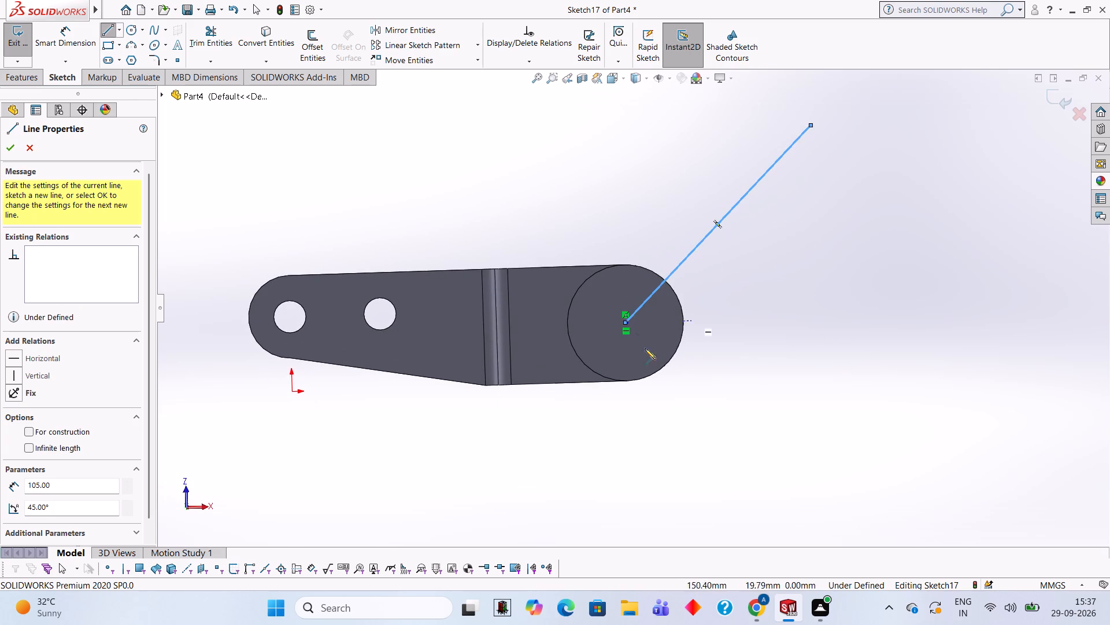
pyautogui.click(132, 32)
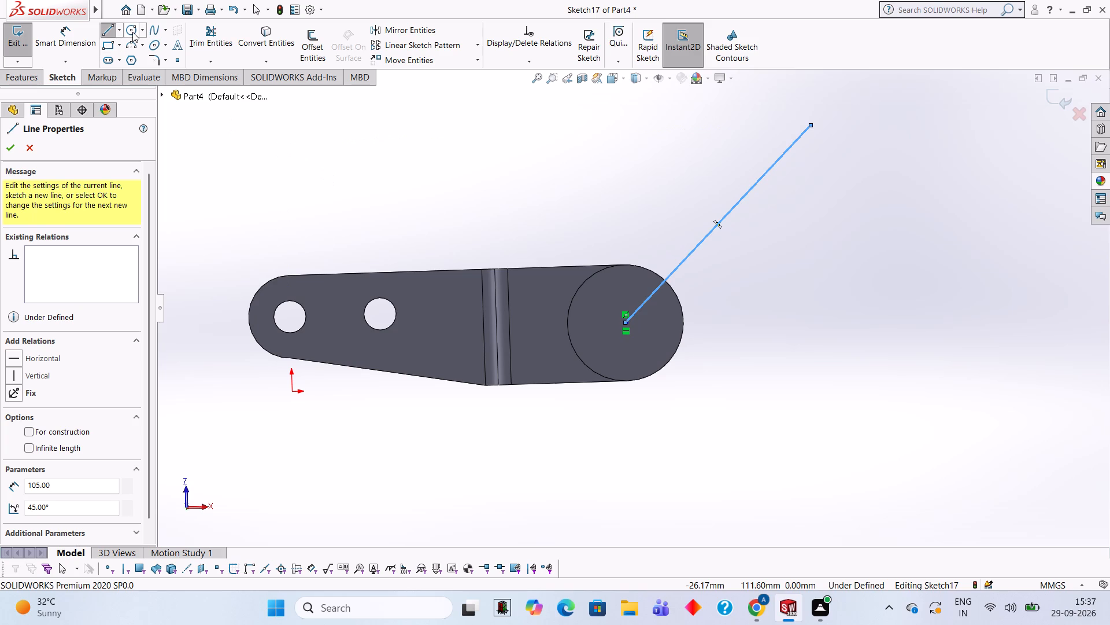
pyautogui.click(811, 123)
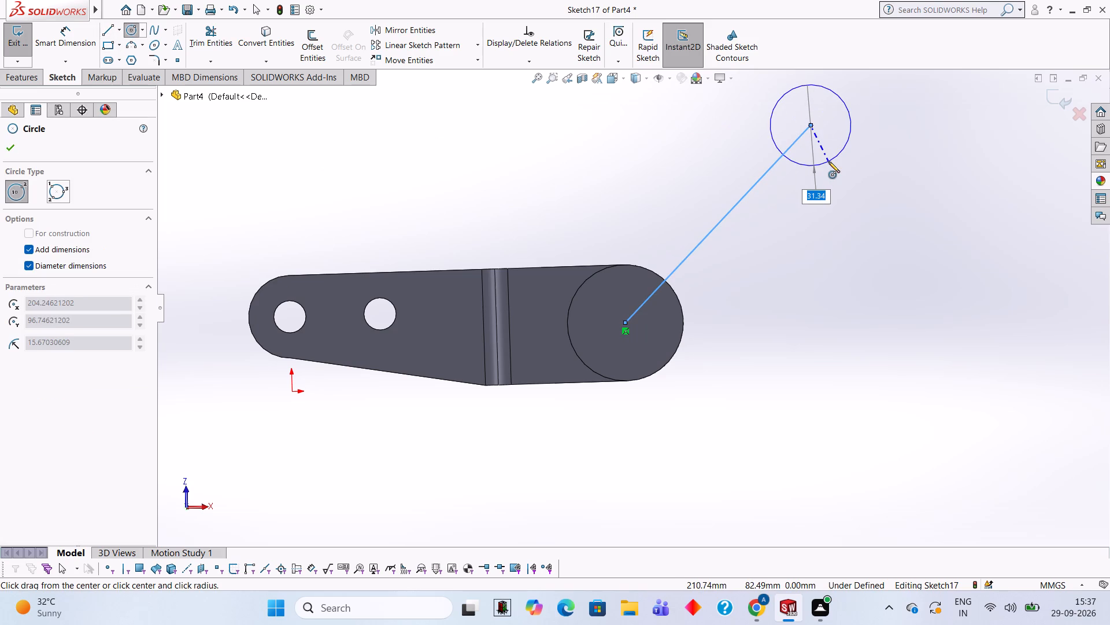
pyautogui.write('40')
pyautogui.press('Return')
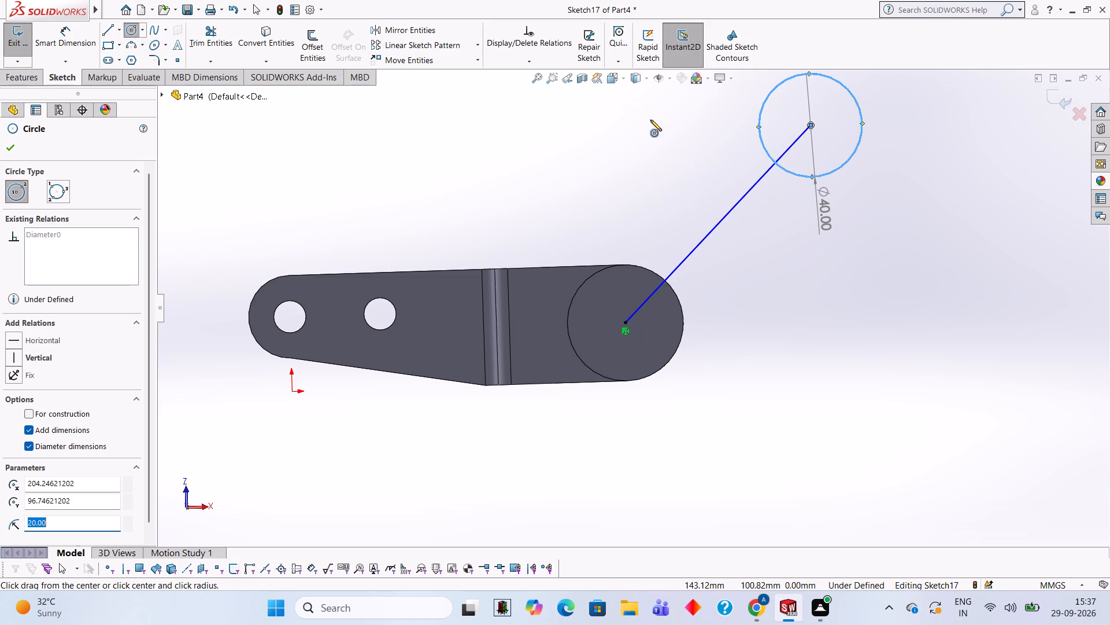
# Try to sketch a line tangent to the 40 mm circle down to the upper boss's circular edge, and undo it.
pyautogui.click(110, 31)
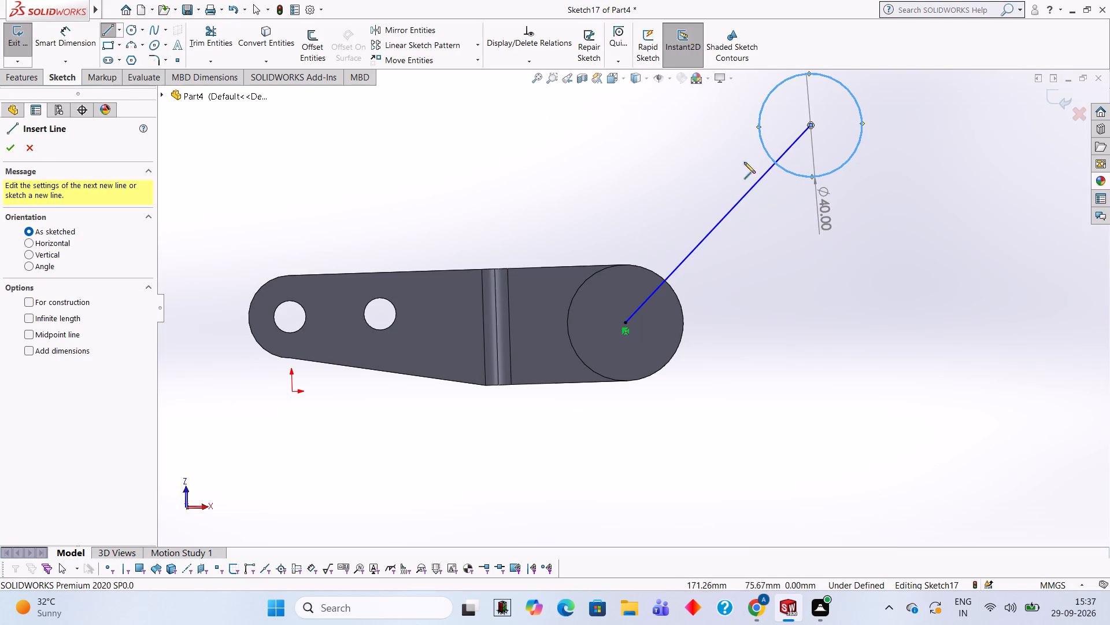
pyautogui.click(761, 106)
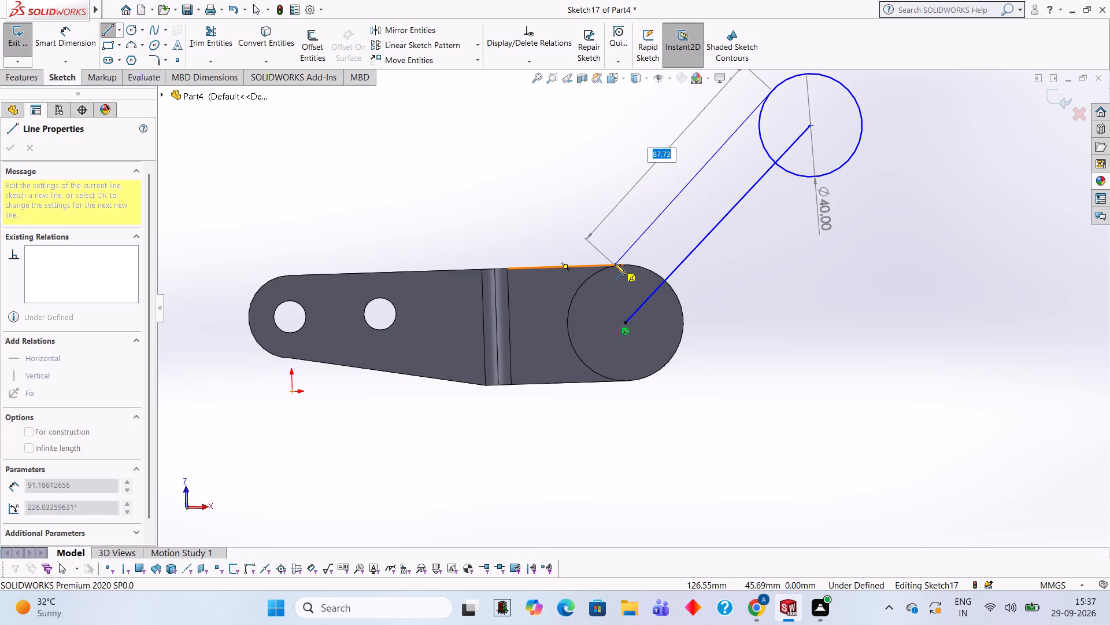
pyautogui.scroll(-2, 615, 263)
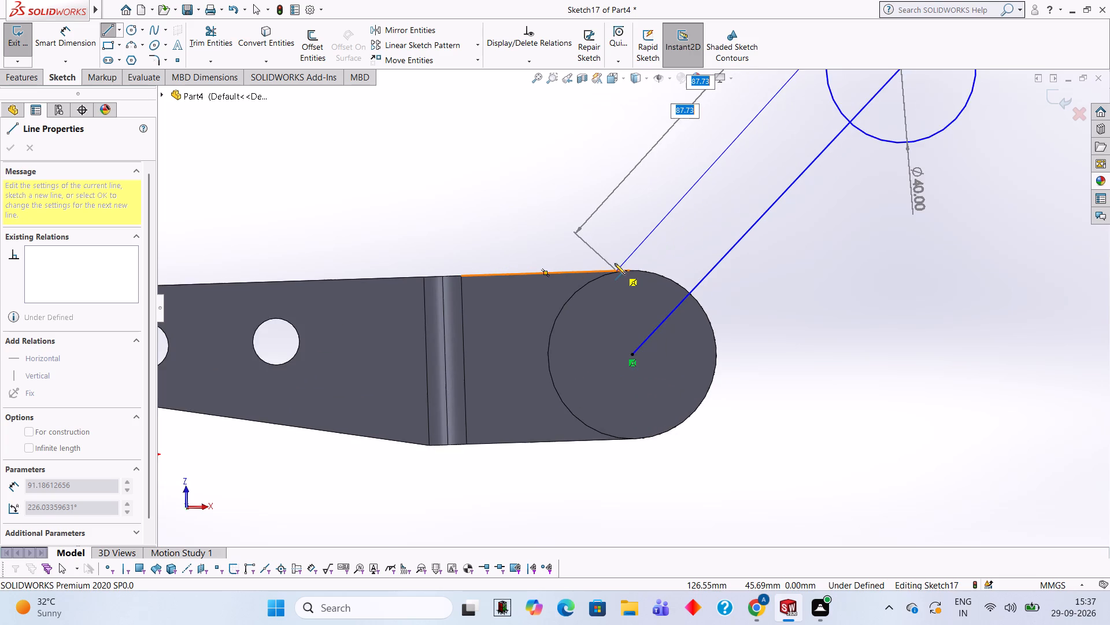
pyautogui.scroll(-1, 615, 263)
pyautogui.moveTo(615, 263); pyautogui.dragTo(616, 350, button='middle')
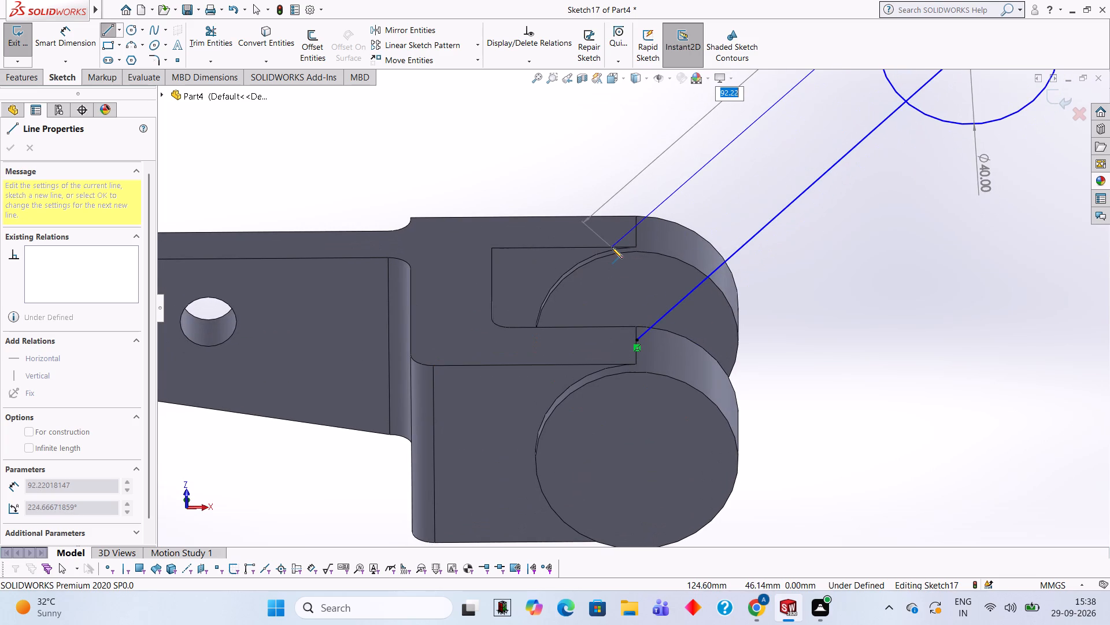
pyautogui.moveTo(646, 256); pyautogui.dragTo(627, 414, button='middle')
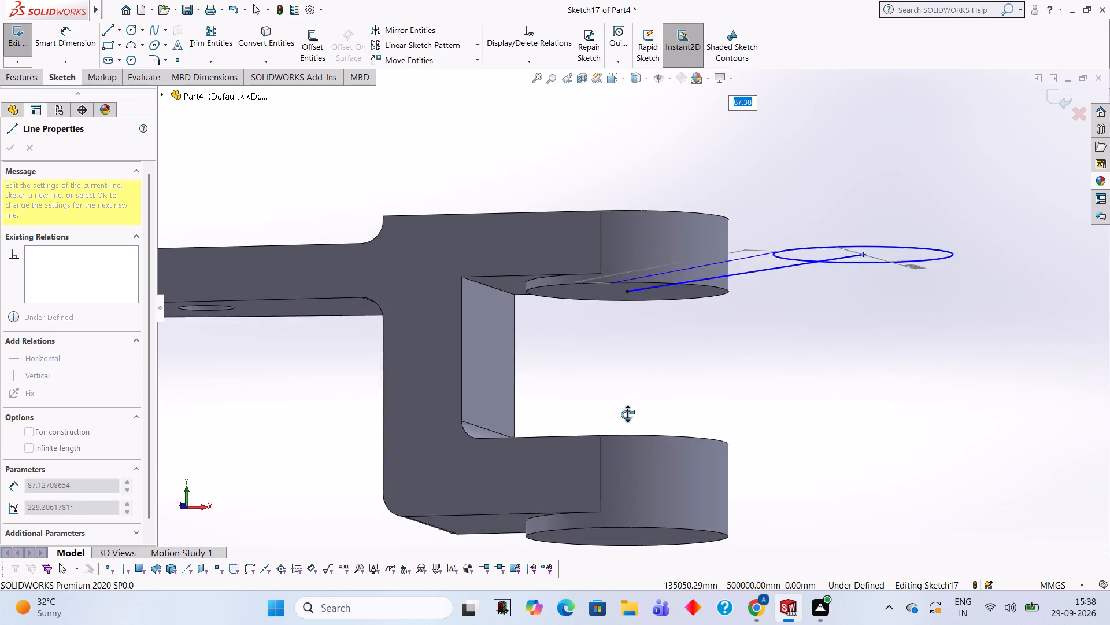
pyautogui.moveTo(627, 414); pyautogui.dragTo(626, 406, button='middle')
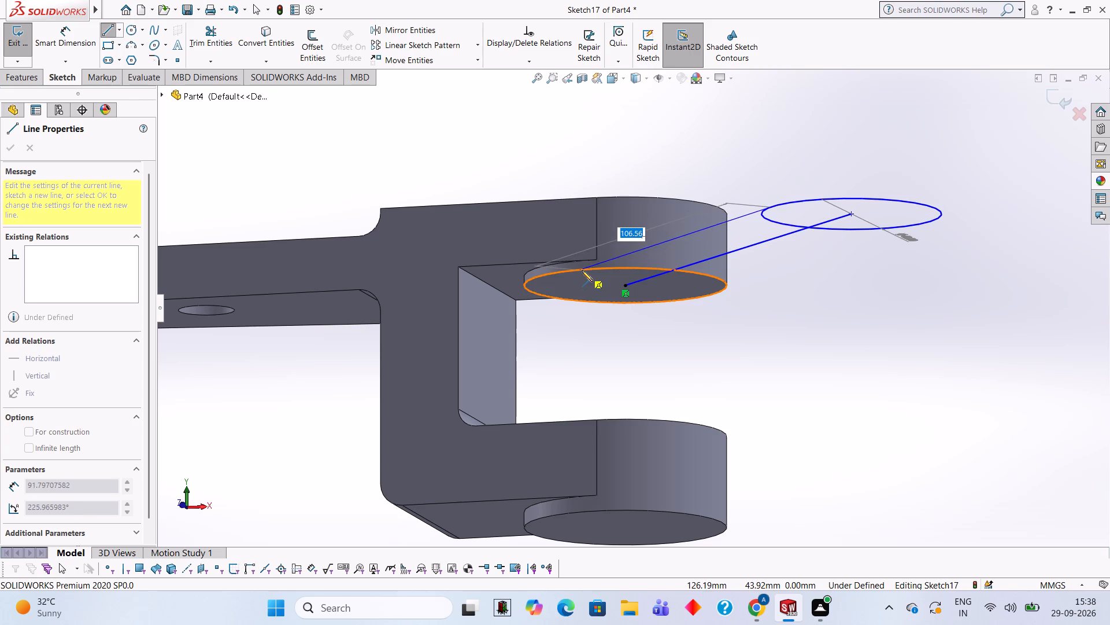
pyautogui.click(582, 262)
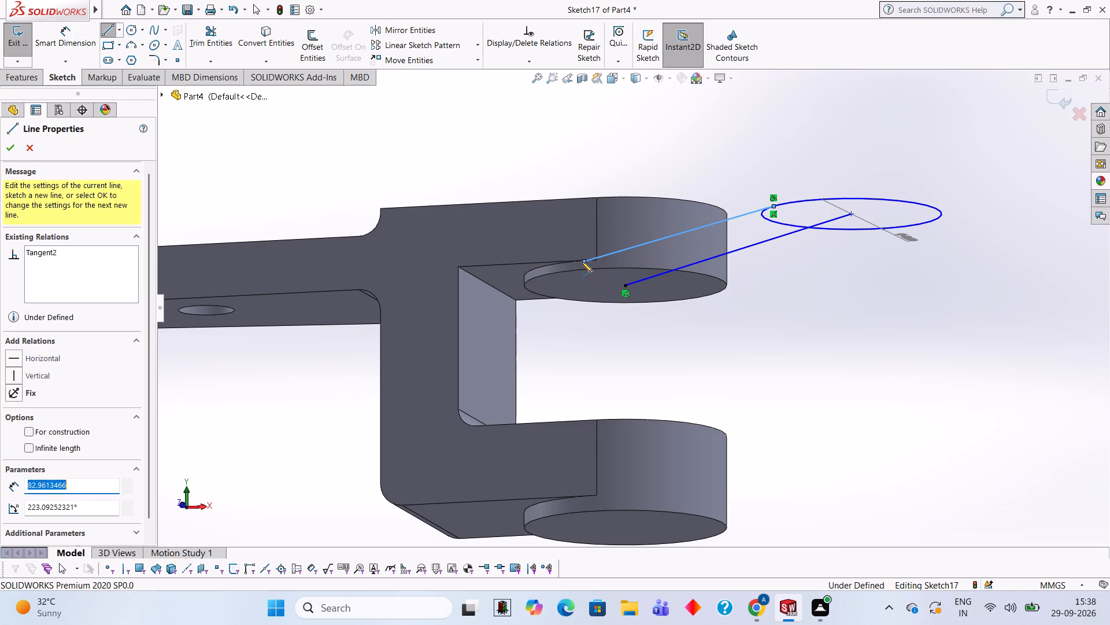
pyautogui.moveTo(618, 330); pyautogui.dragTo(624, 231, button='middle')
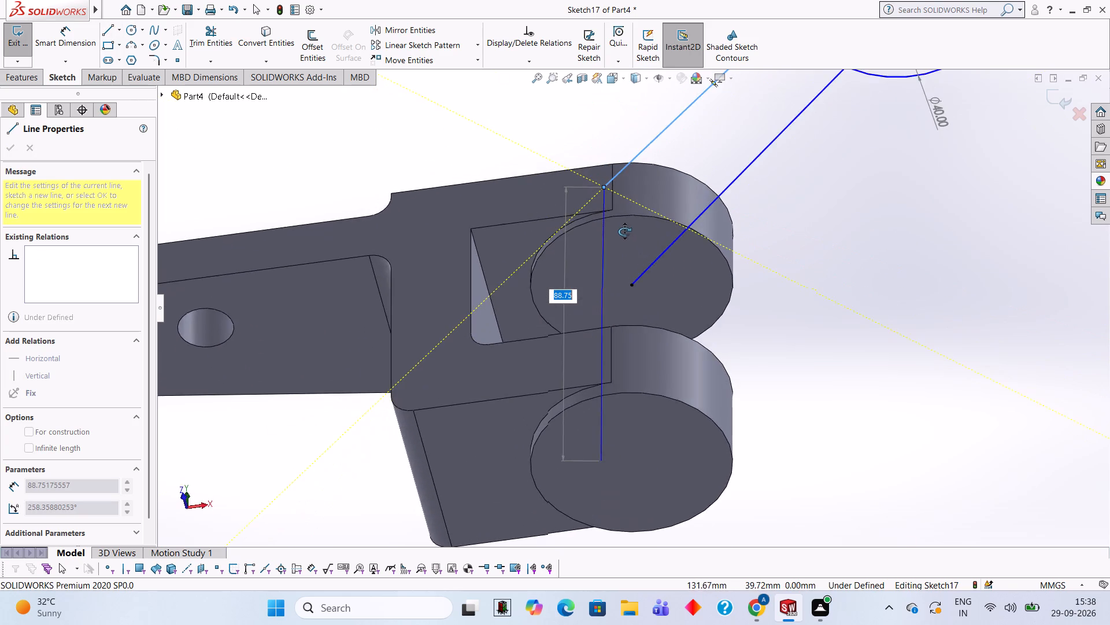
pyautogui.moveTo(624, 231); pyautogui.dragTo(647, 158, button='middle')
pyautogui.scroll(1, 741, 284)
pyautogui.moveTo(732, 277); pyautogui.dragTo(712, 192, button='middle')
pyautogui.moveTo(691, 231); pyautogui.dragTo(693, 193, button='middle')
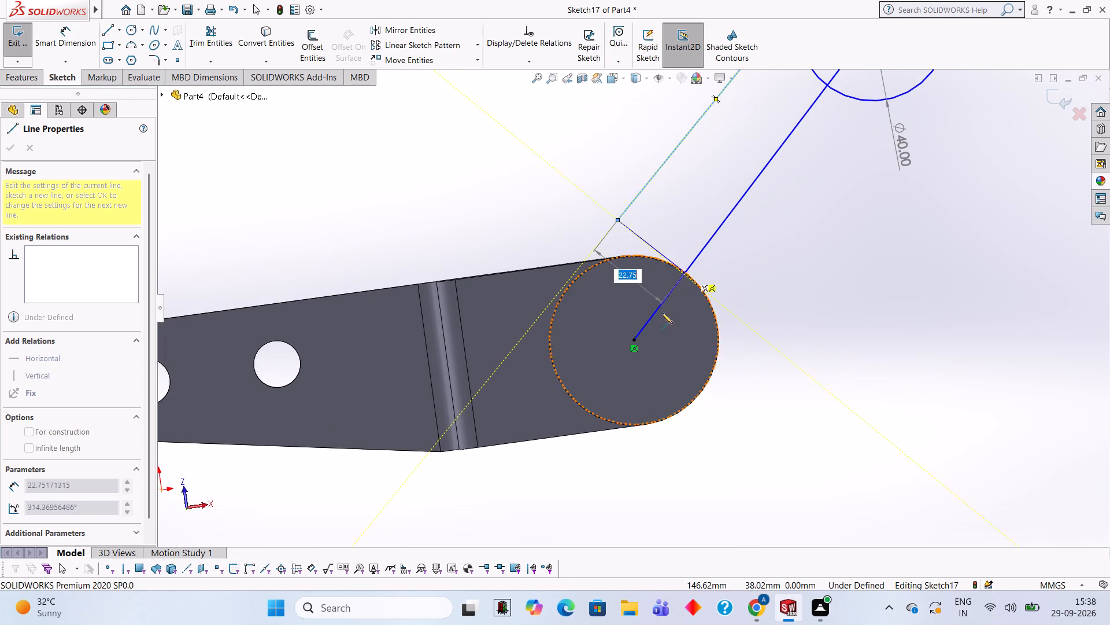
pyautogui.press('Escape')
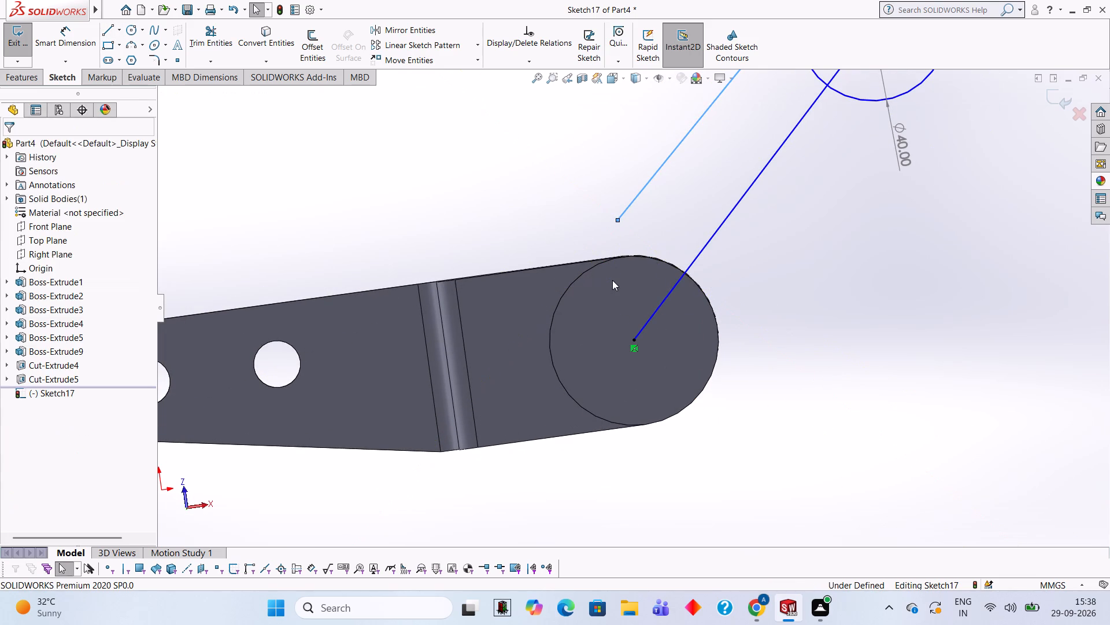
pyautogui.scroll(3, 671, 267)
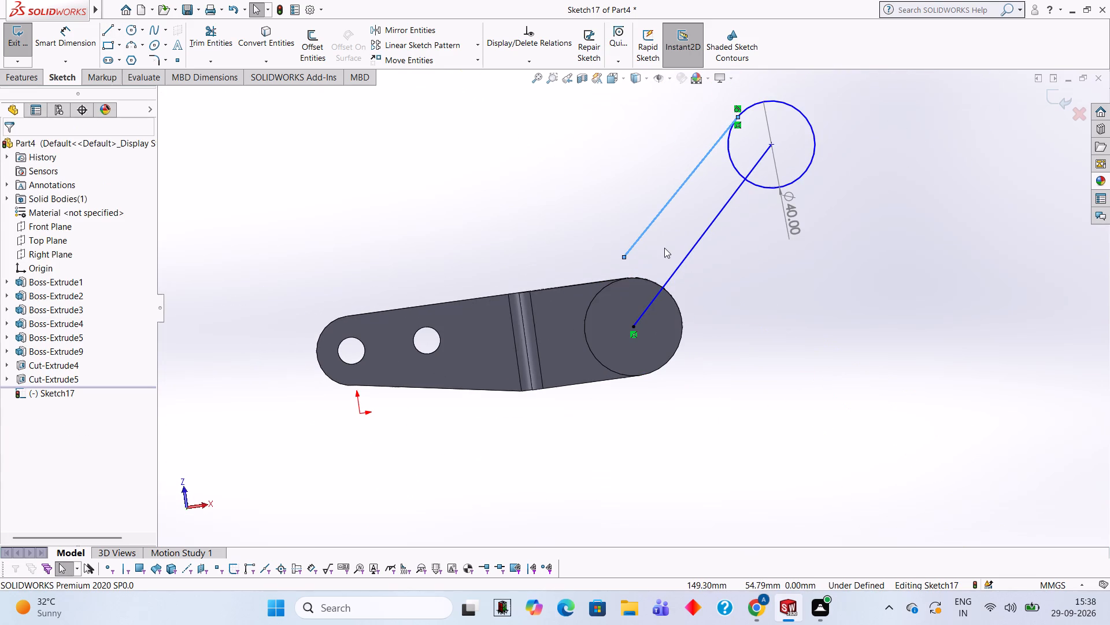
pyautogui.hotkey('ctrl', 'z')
# Sketch a line about 92 mm long from the upper boss's circular edge to the arm-facing side of the 40 mm circle.
pyautogui.moveTo(704, 193); pyautogui.dragTo(708, 188, button='middle')
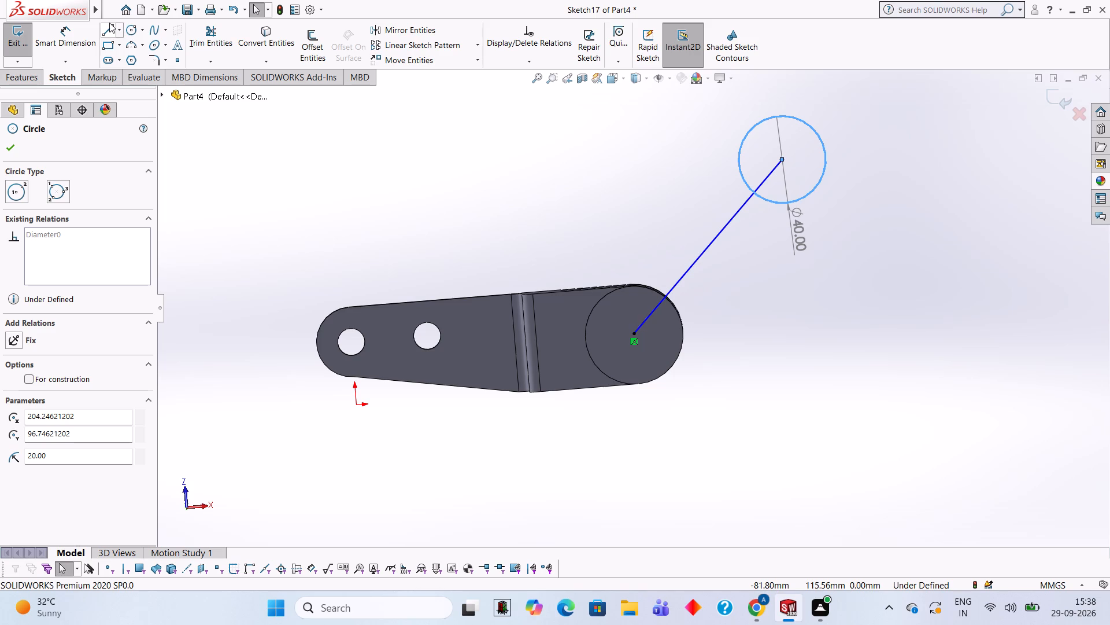
pyautogui.click(109, 23)
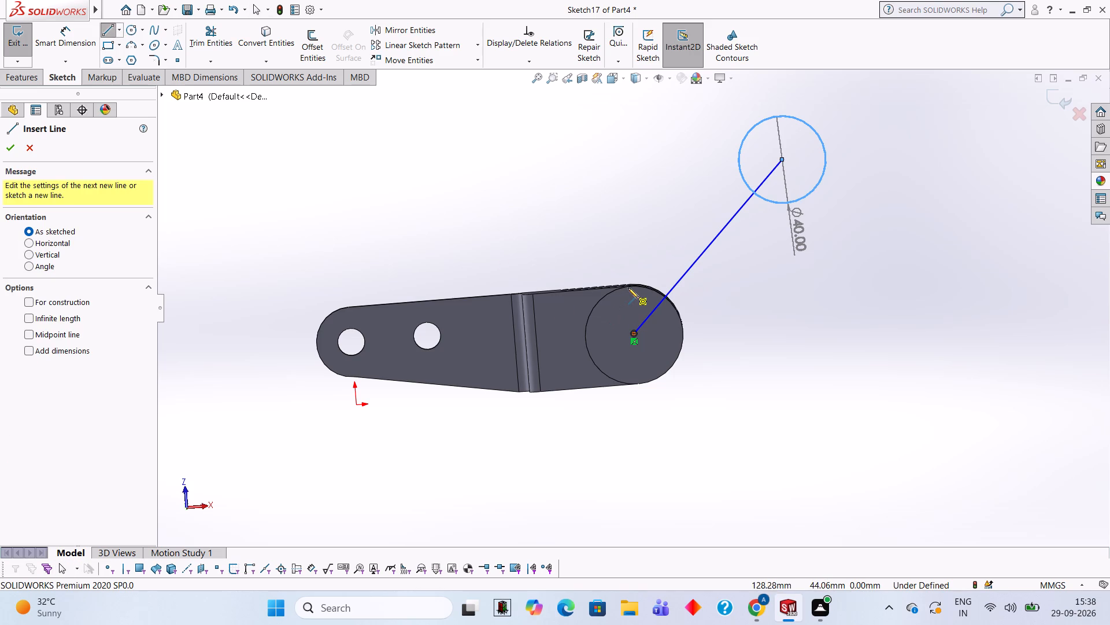
pyautogui.moveTo(636, 317); pyautogui.dragTo(639, 247, button='middle')
pyautogui.scroll(-5, 637, 259)
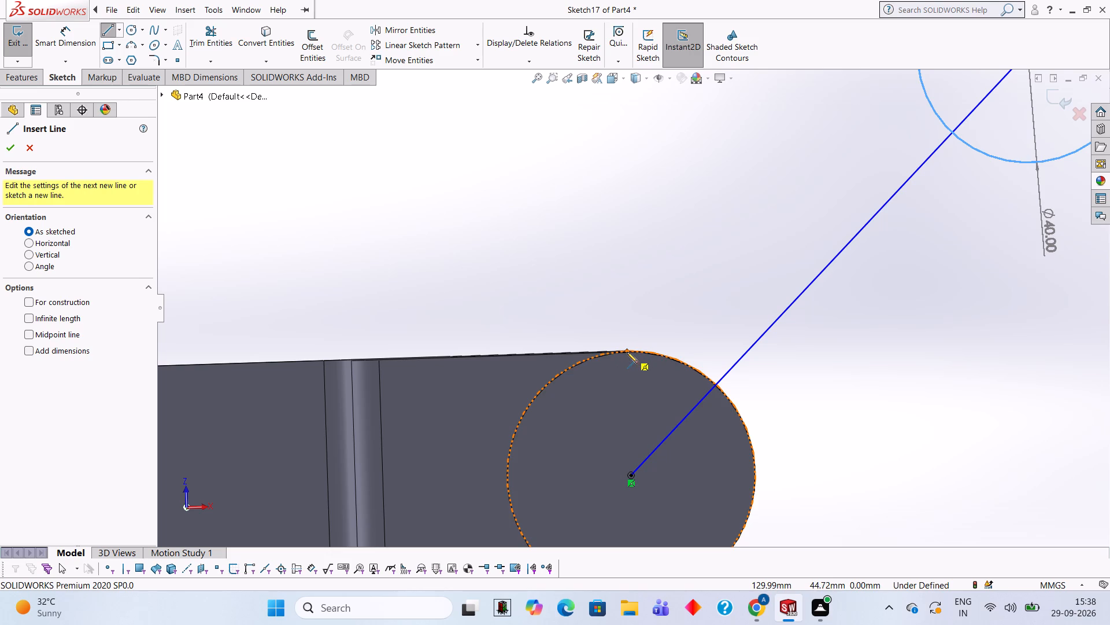
pyautogui.click(626, 350)
pyautogui.scroll(3, 753, 243)
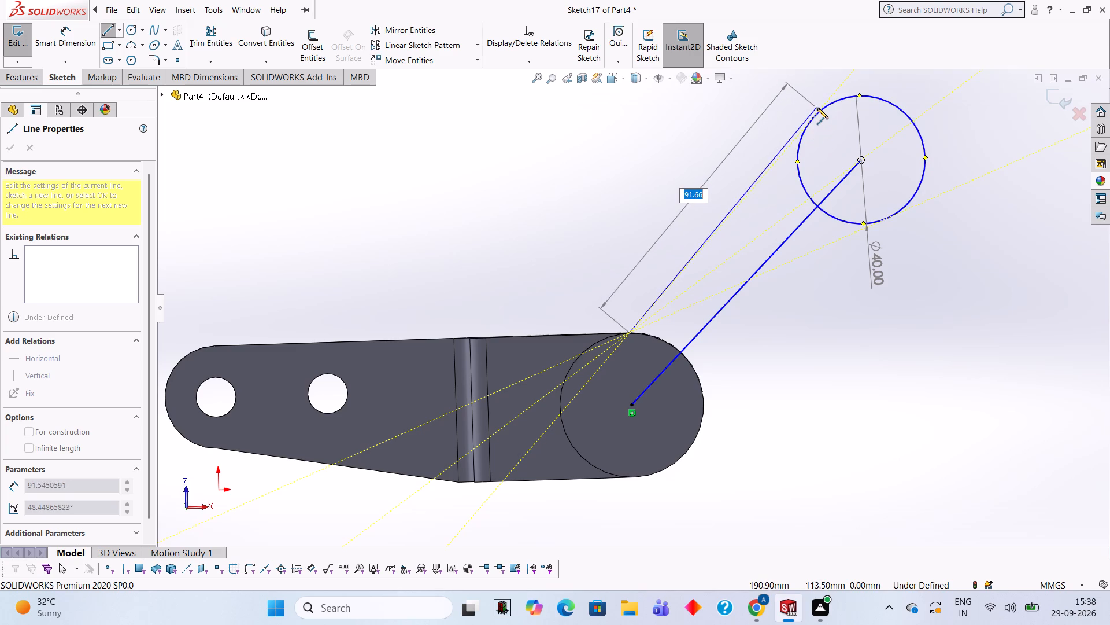
pyautogui.click(819, 108)
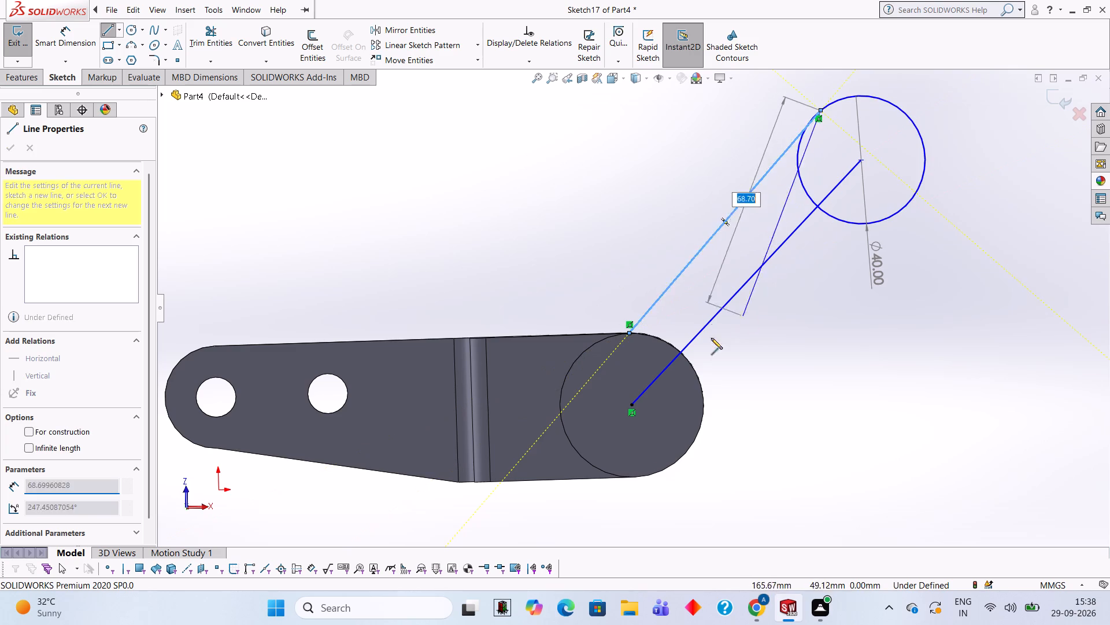
pyautogui.press('Escape')
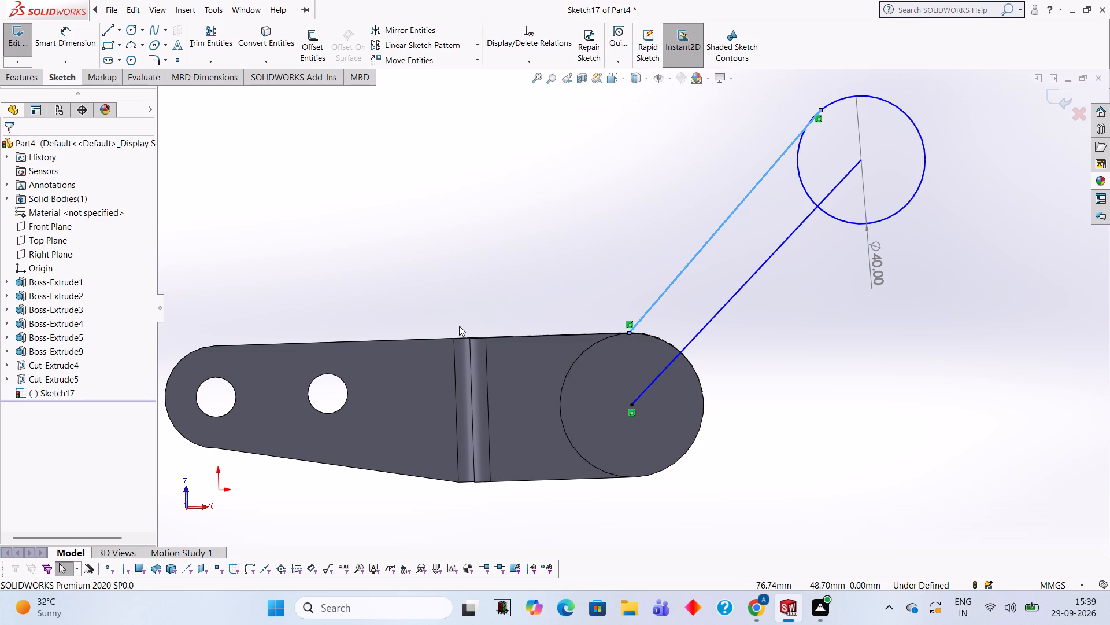
# Sketch a horizontal line about 45 mm long from the side line's boss end, along the block's edge toward the two-hole arm.
pyautogui.click(113, 30)
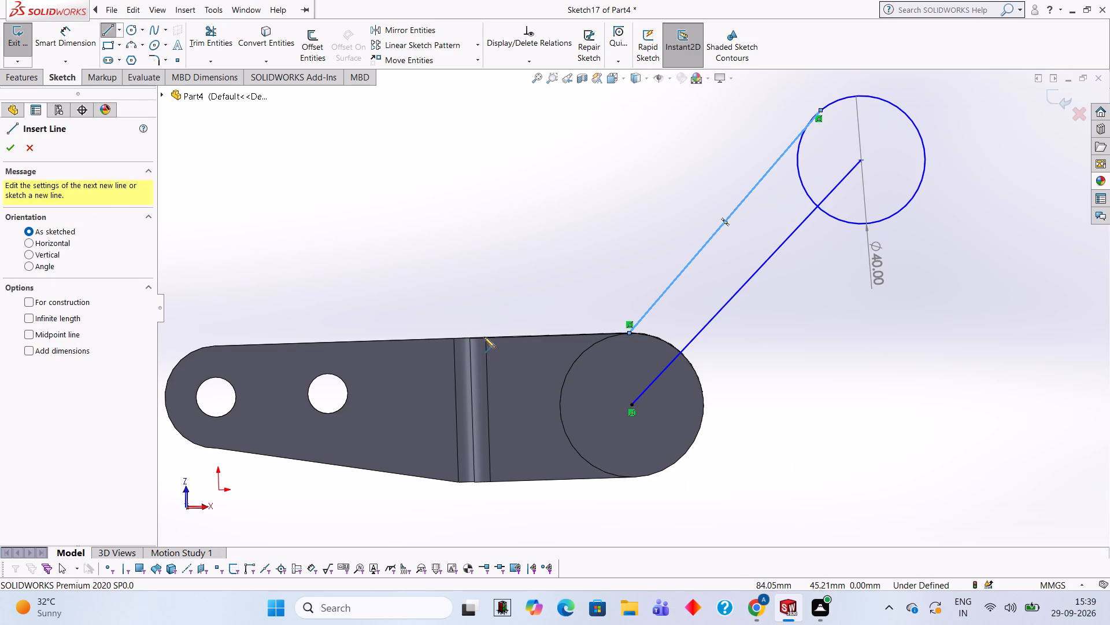
pyautogui.moveTo(547, 391); pyautogui.dragTo(546, 382, button='middle')
pyautogui.scroll(-2, 546, 369)
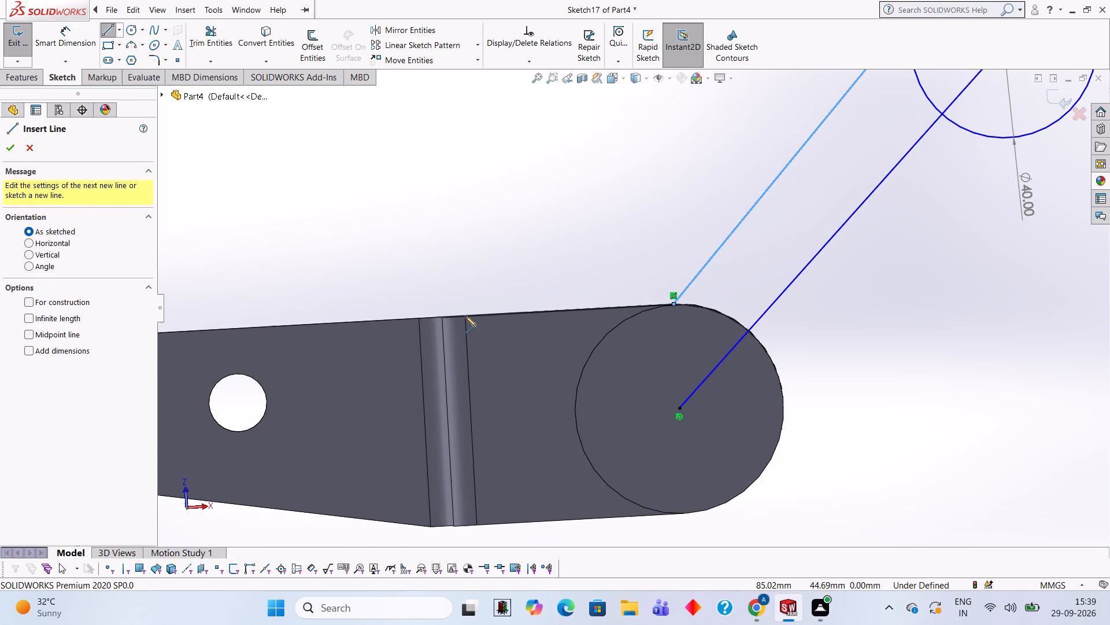
pyautogui.press('Escape')
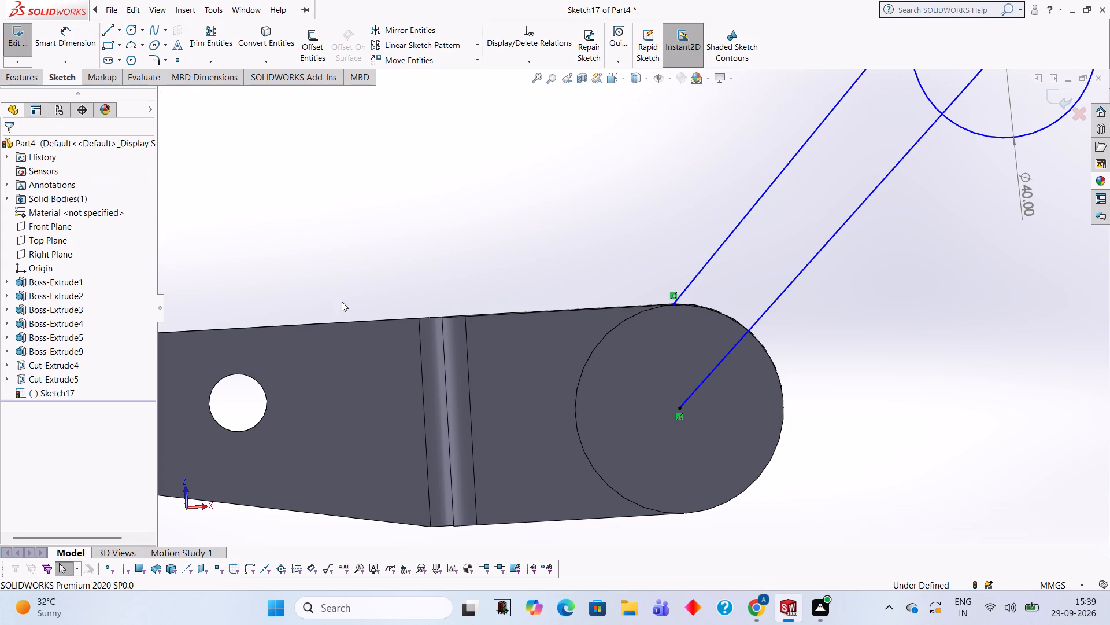
pyautogui.click(112, 25)
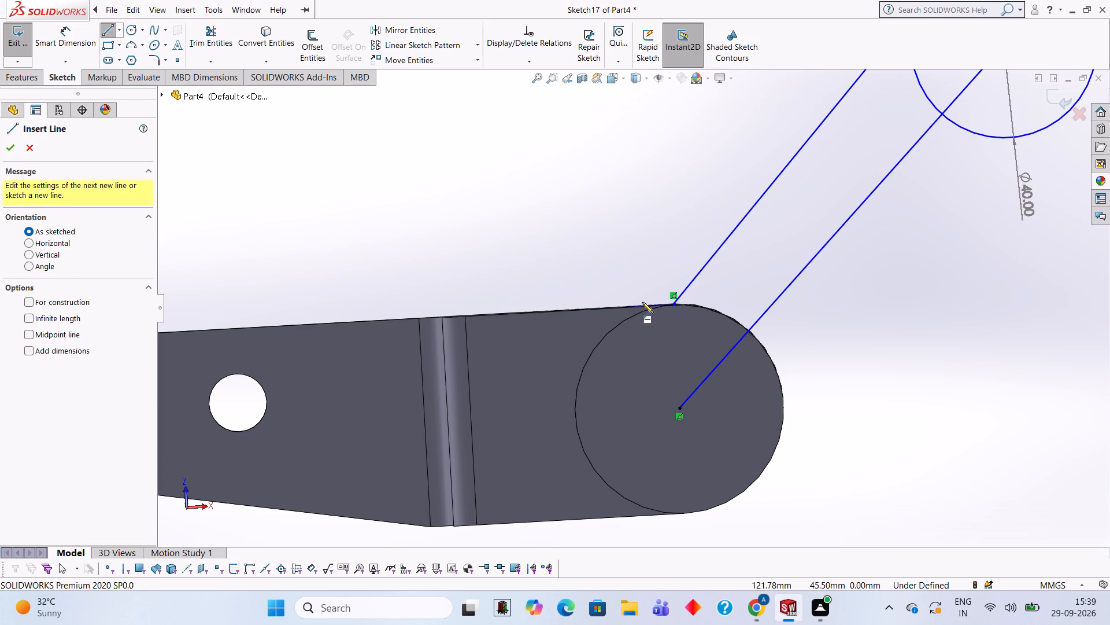
pyautogui.click(673, 304)
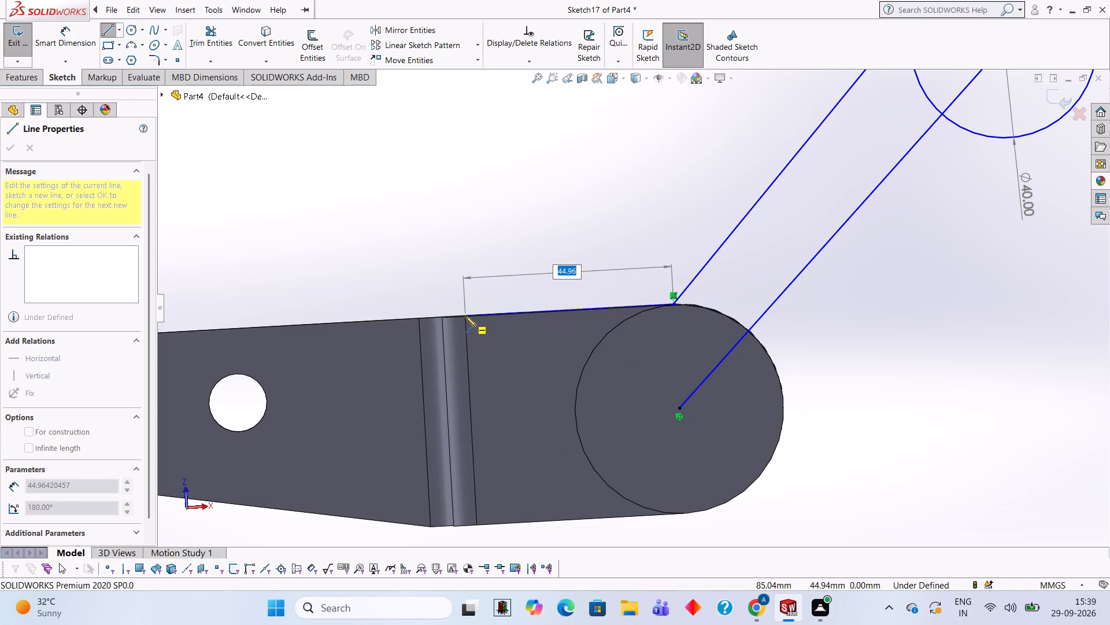
pyautogui.click(465, 316)
pyautogui.press('Escape')
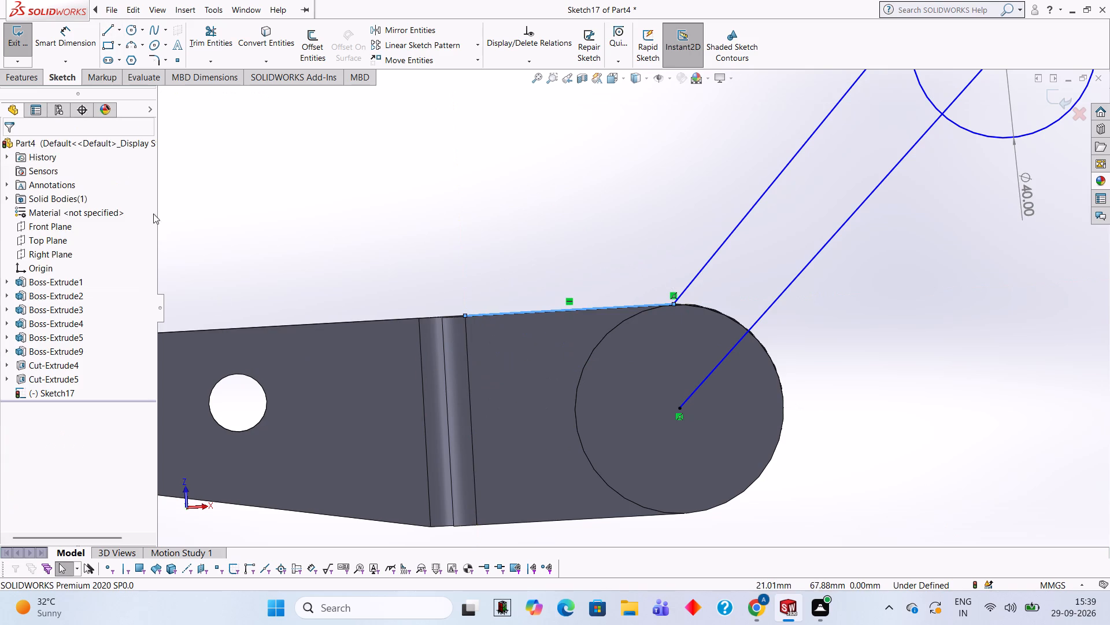
# Add a 9 mm sketch fillet between the angled side line and the horizontal line at the boss.
pyautogui.click(150, 60)
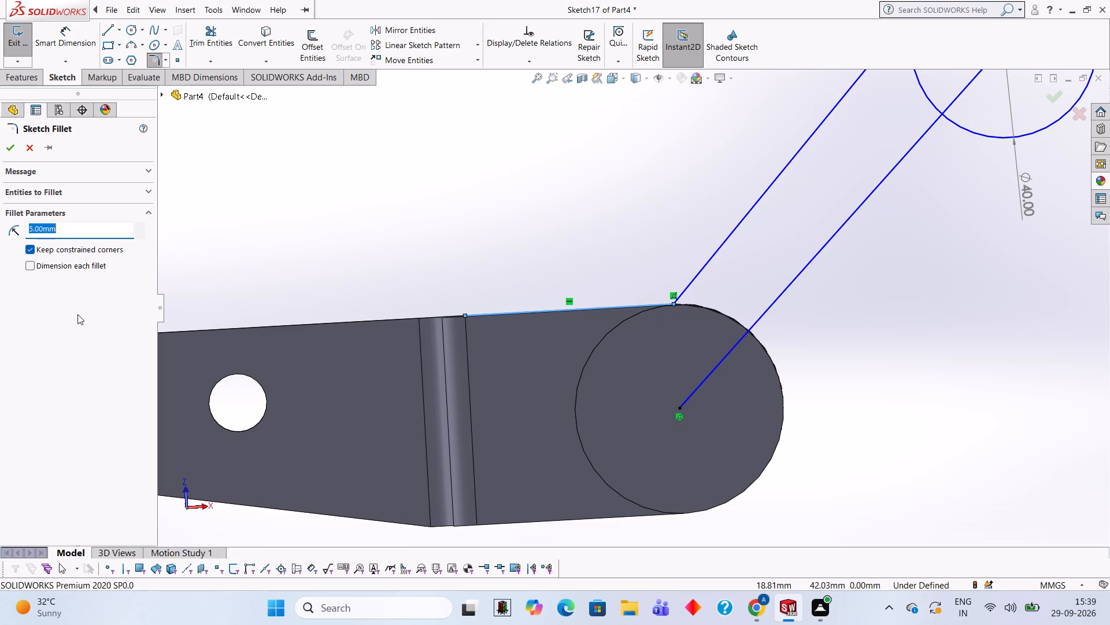
pyautogui.press('9')
pyautogui.press('Return')
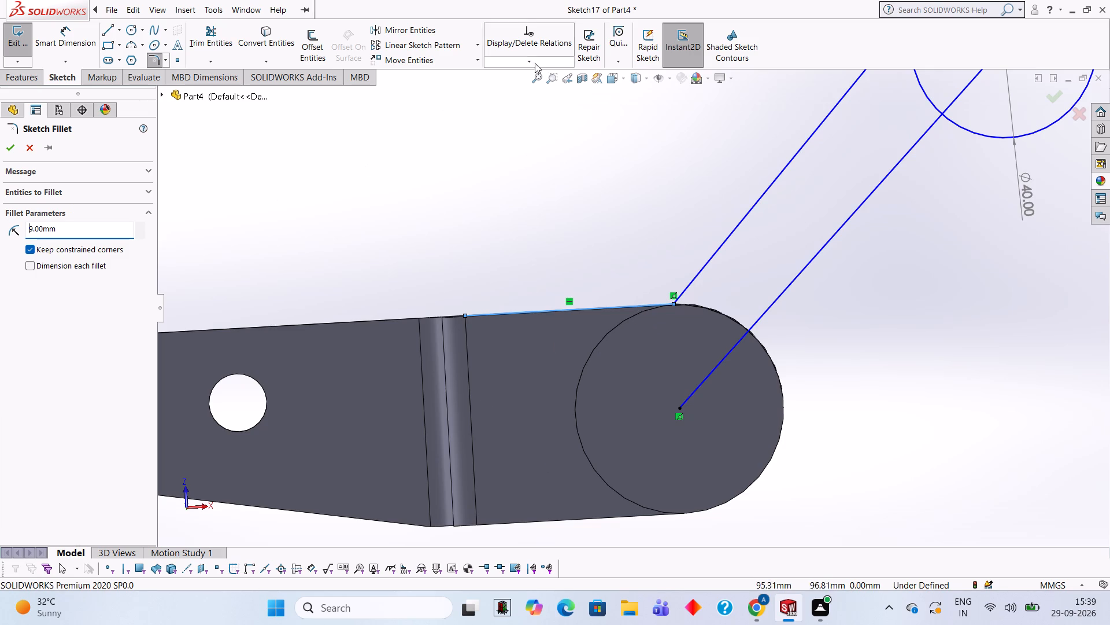
pyautogui.click(706, 262)
pyautogui.click(630, 305)
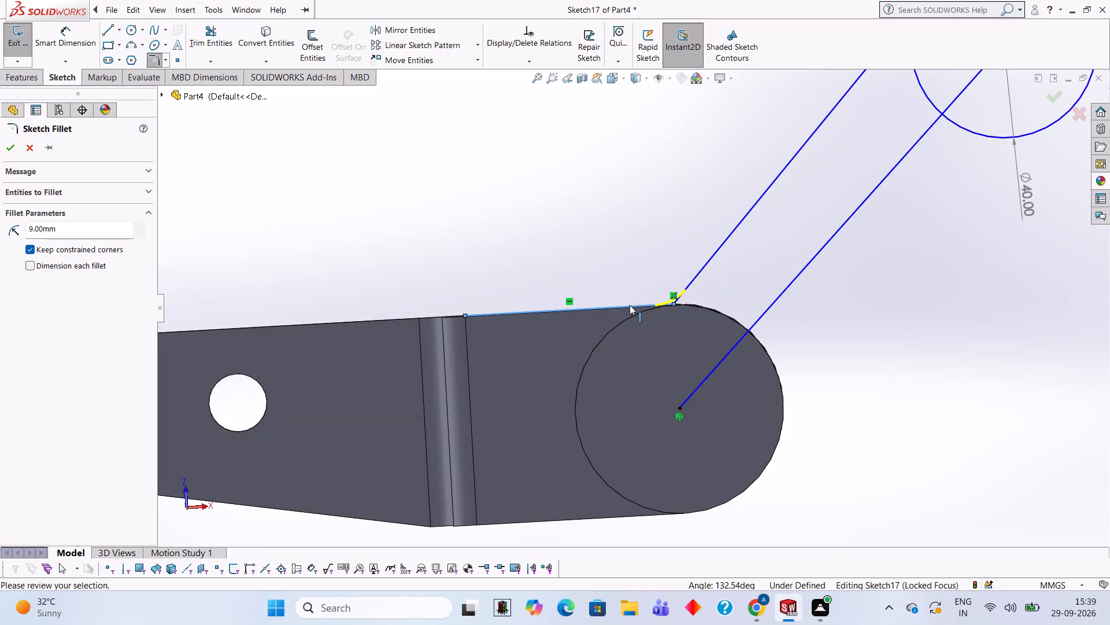
pyautogui.press('Return')
pyautogui.press('Return')
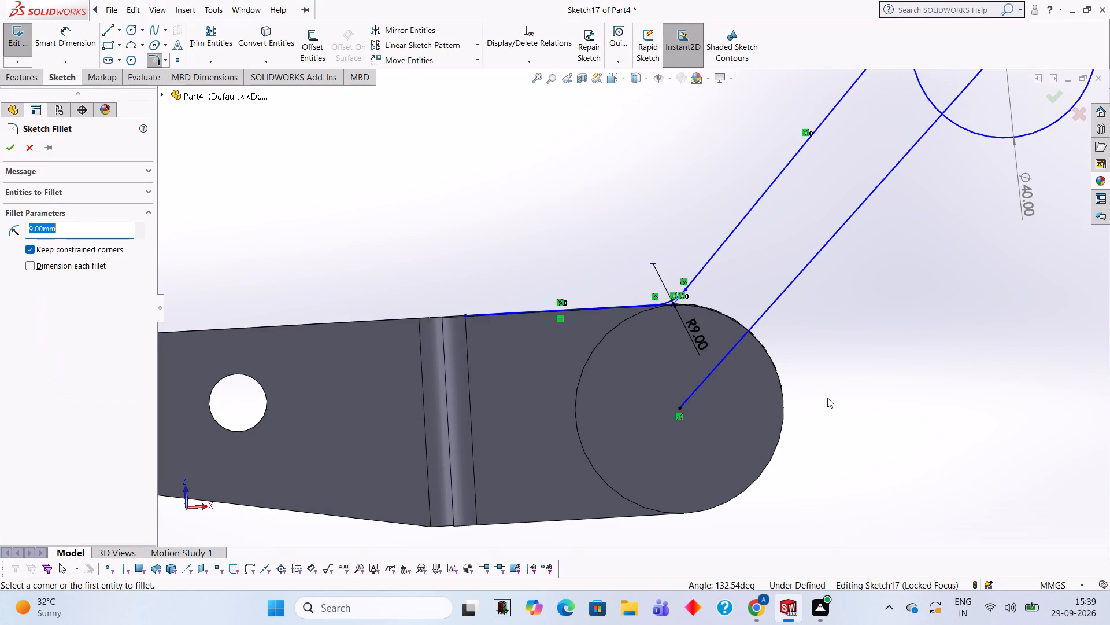
# Trim away the horizontal line, keeping the 9 mm fillet arc at the boss.
pyautogui.scroll(1, 994, 405)
pyautogui.scroll(-1, 717, 314)
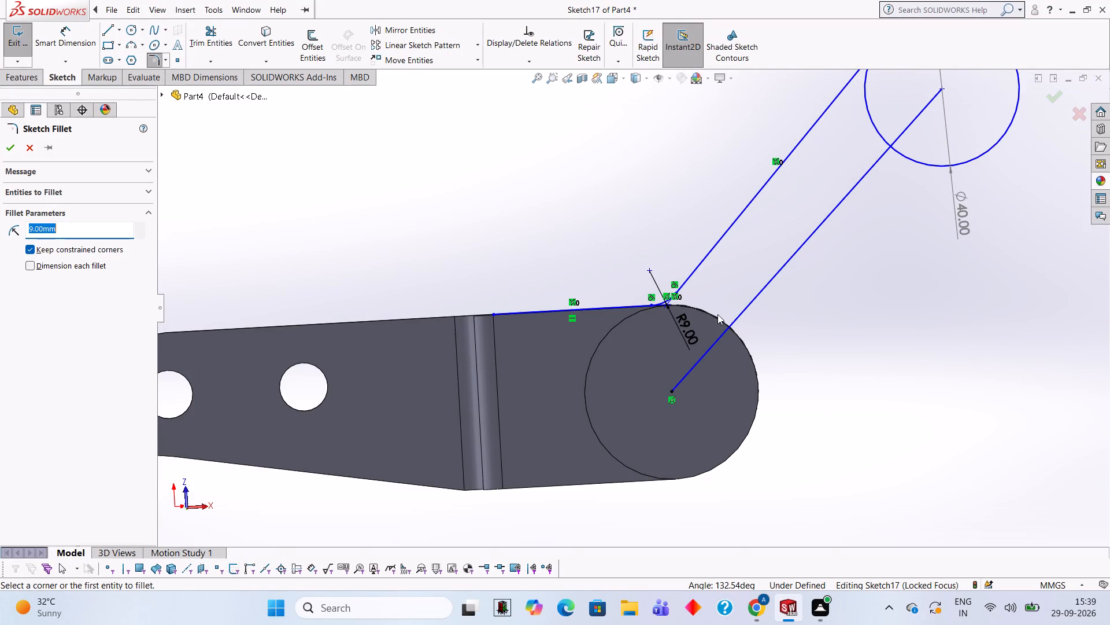
pyautogui.scroll(-2, 717, 314)
pyautogui.moveTo(441, 190); pyautogui.dragTo(454, 294, button='middle')
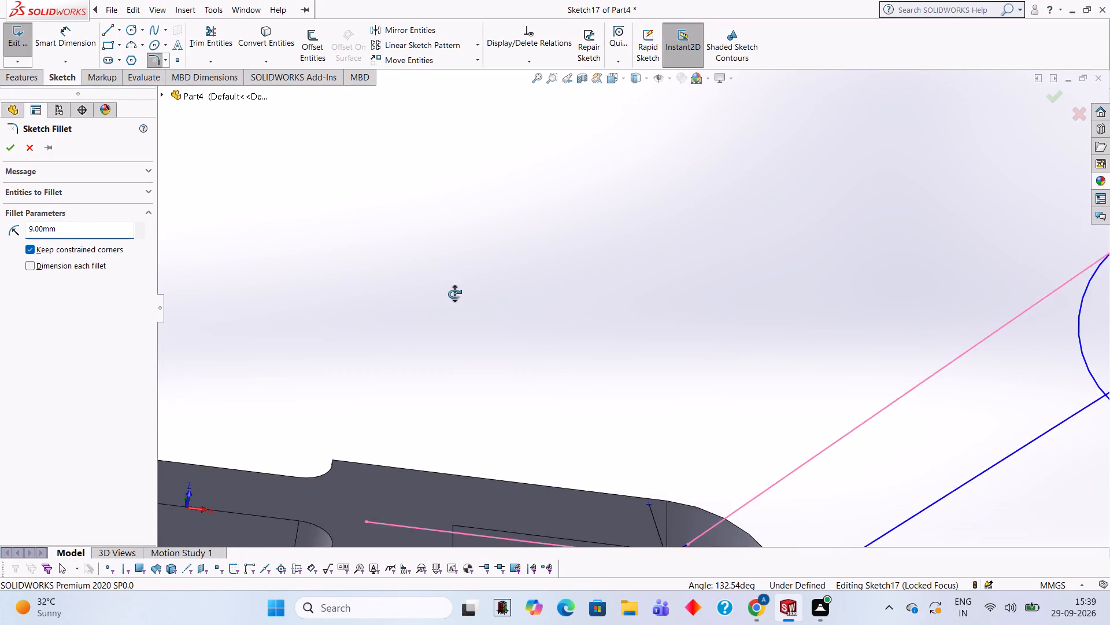
pyautogui.moveTo(454, 294); pyautogui.dragTo(455, 269, button='middle')
pyautogui.scroll(2, 455, 269)
pyautogui.scroll(-1, 606, 501)
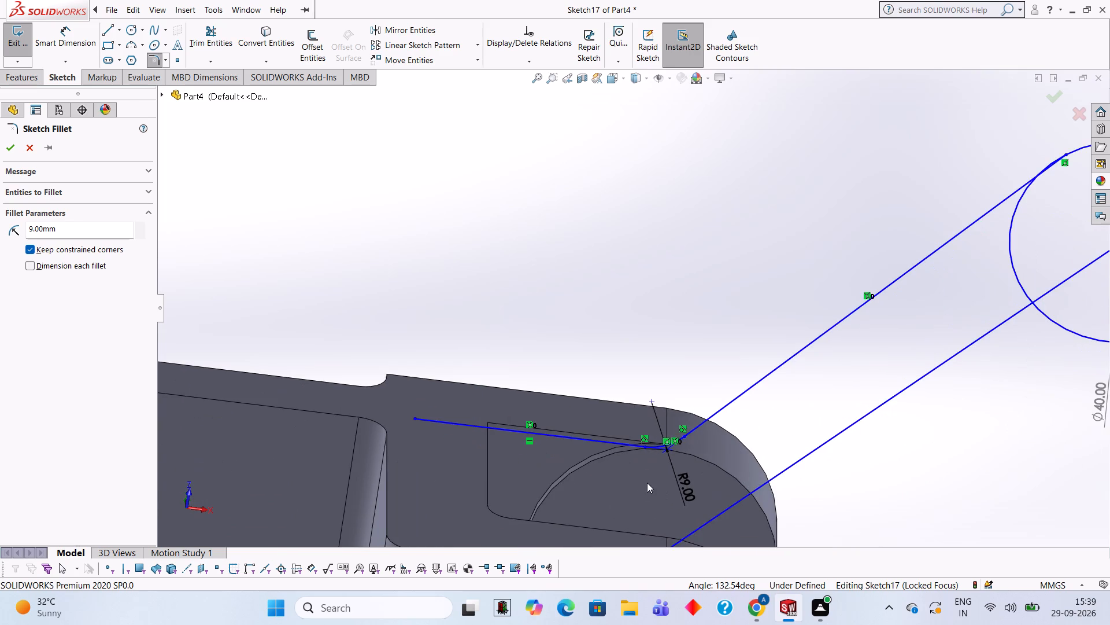
pyautogui.moveTo(647, 483); pyautogui.dragTo(627, 554, button='middle')
pyautogui.moveTo(611, 409); pyautogui.dragTo(624, 457, button='middle')
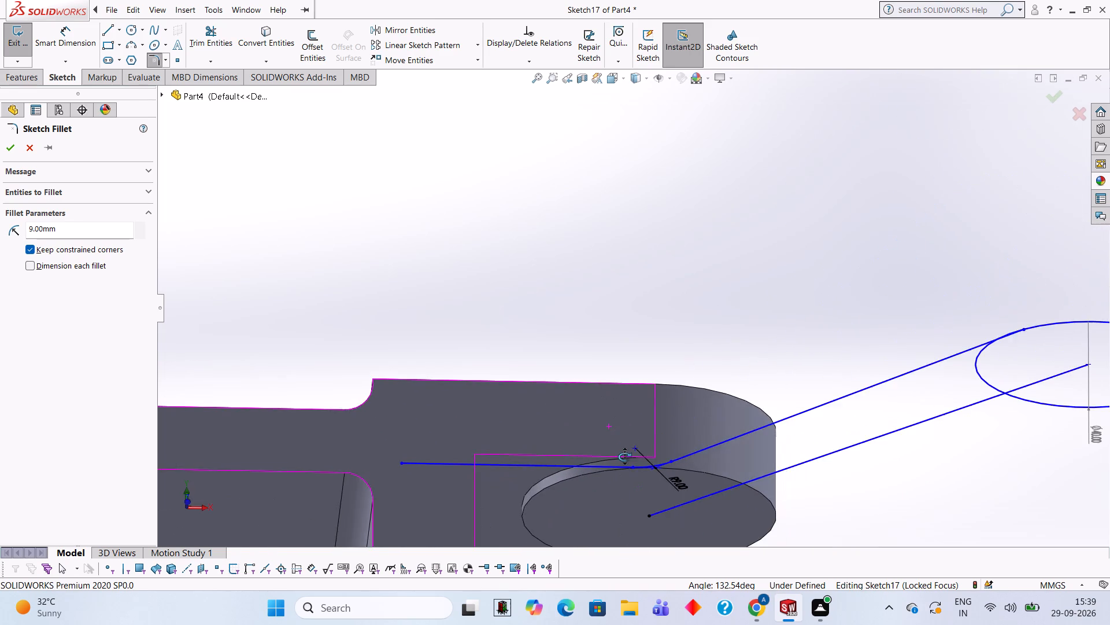
pyautogui.moveTo(624, 457); pyautogui.dragTo(624, 482, button='middle')
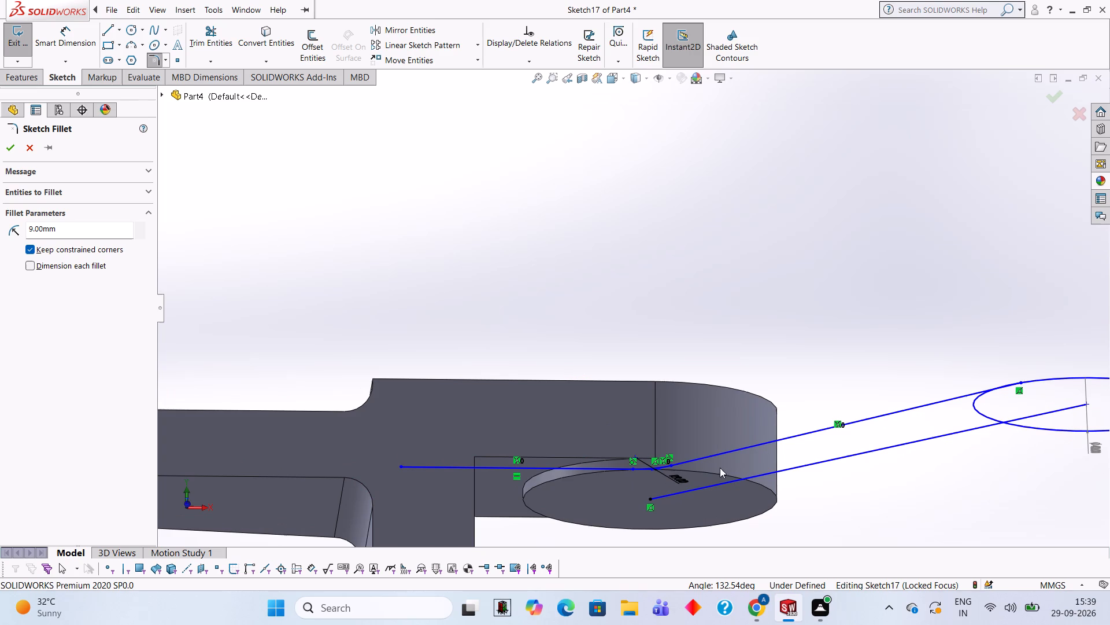
pyautogui.scroll(-1, 714, 464)
pyautogui.moveTo(714, 464); pyautogui.dragTo(690, 386, button='middle')
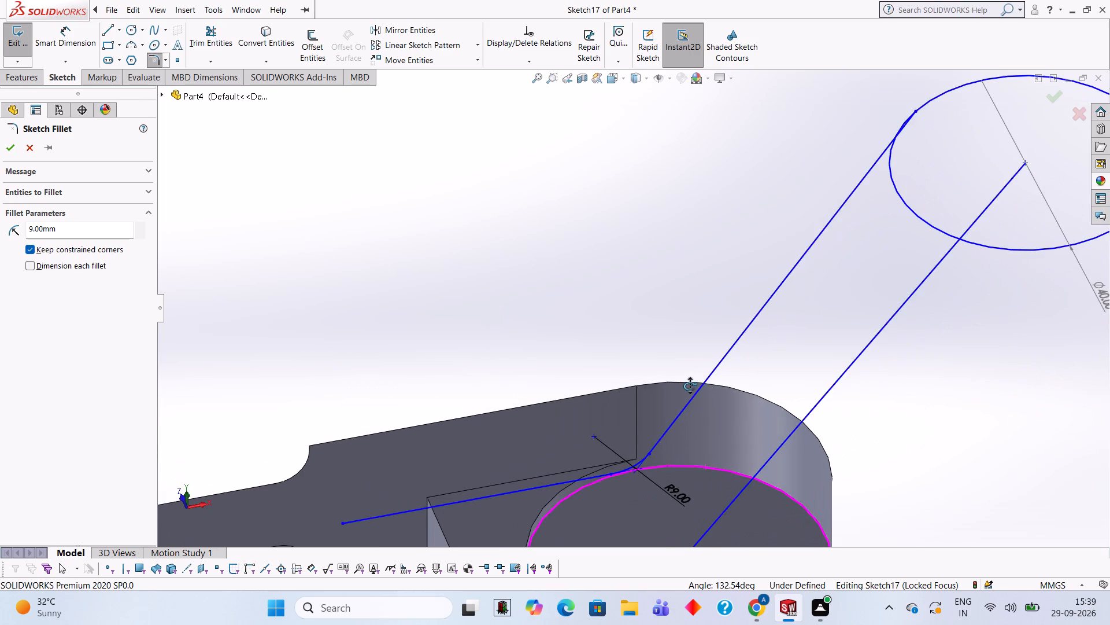
pyautogui.moveTo(690, 386); pyautogui.dragTo(715, 347, button='middle')
pyautogui.click(216, 45)
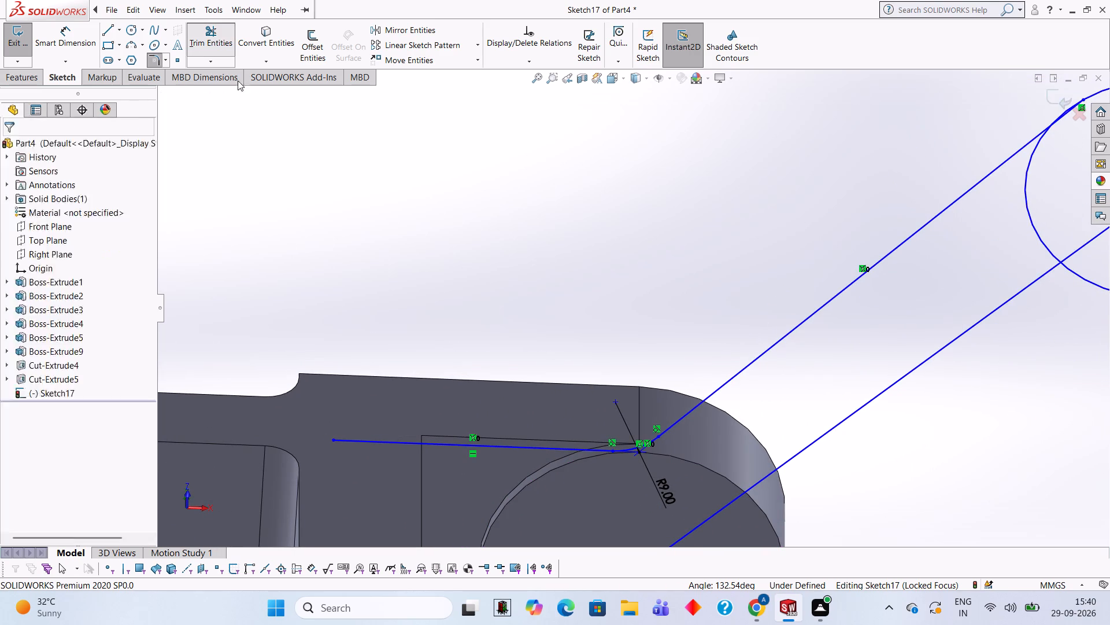
pyautogui.click(495, 448)
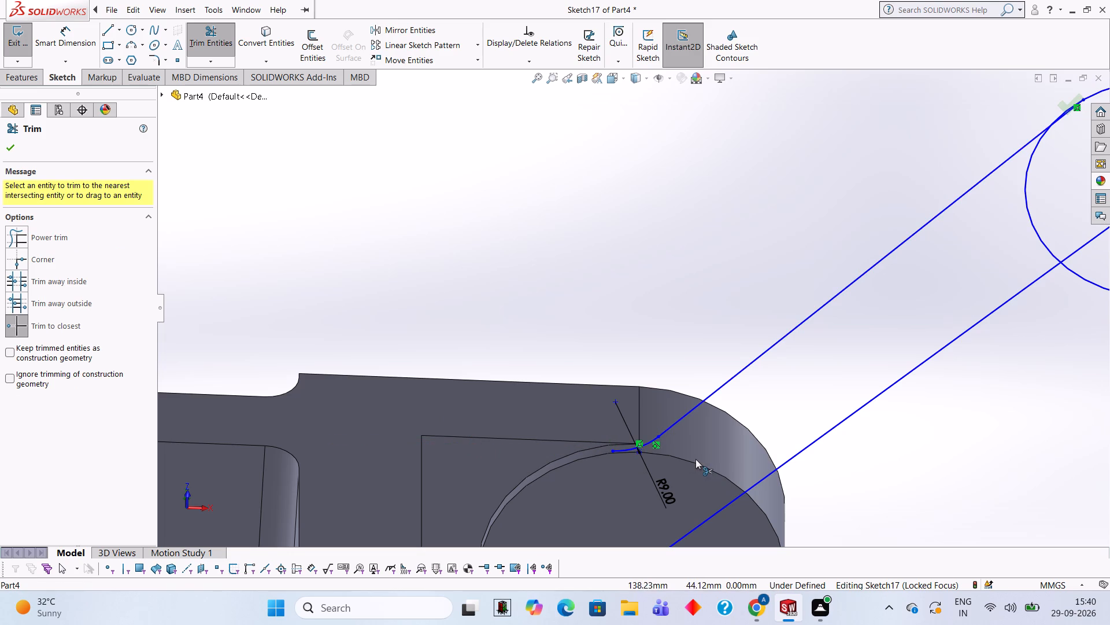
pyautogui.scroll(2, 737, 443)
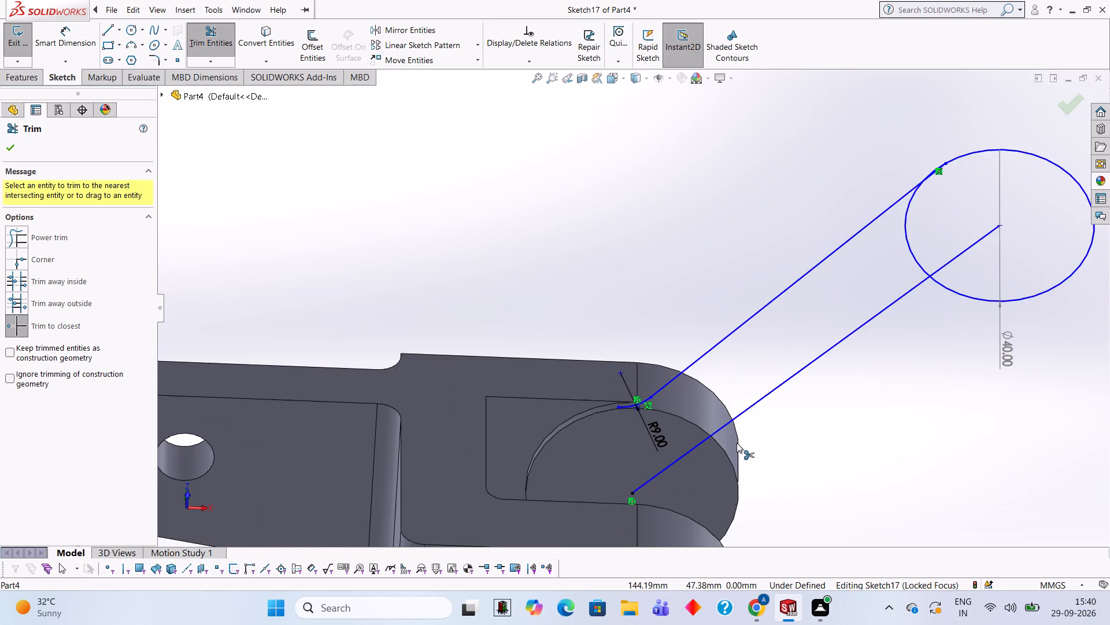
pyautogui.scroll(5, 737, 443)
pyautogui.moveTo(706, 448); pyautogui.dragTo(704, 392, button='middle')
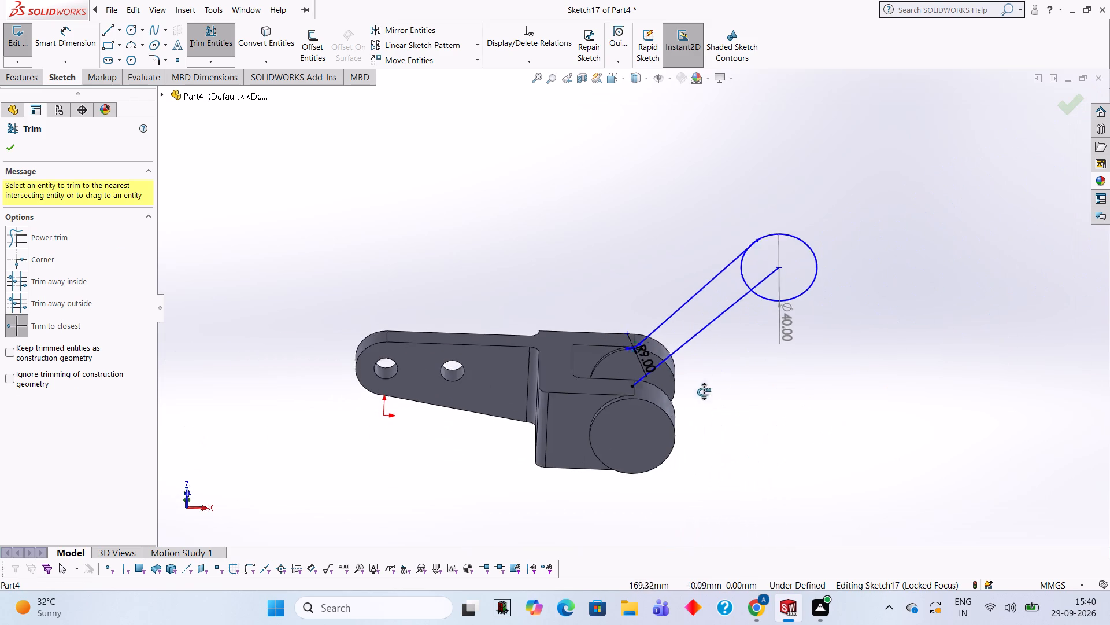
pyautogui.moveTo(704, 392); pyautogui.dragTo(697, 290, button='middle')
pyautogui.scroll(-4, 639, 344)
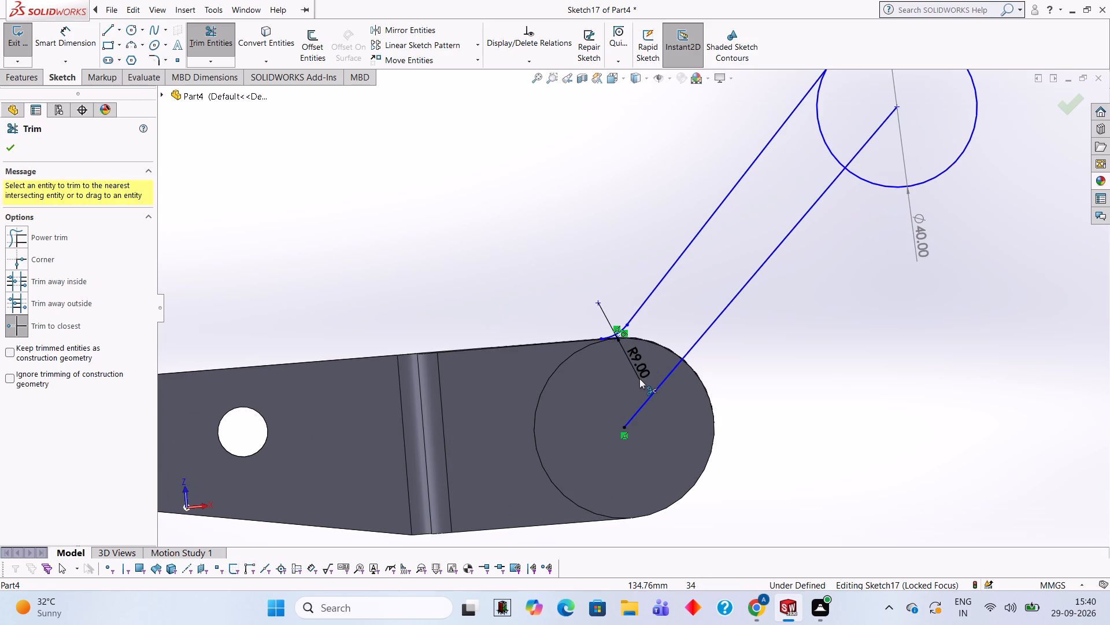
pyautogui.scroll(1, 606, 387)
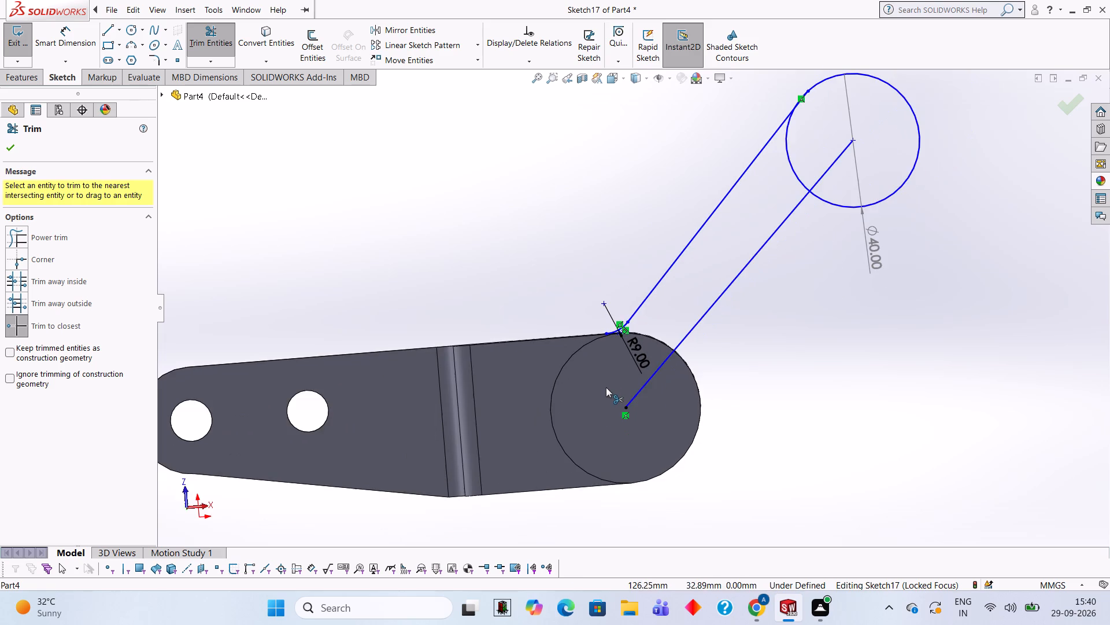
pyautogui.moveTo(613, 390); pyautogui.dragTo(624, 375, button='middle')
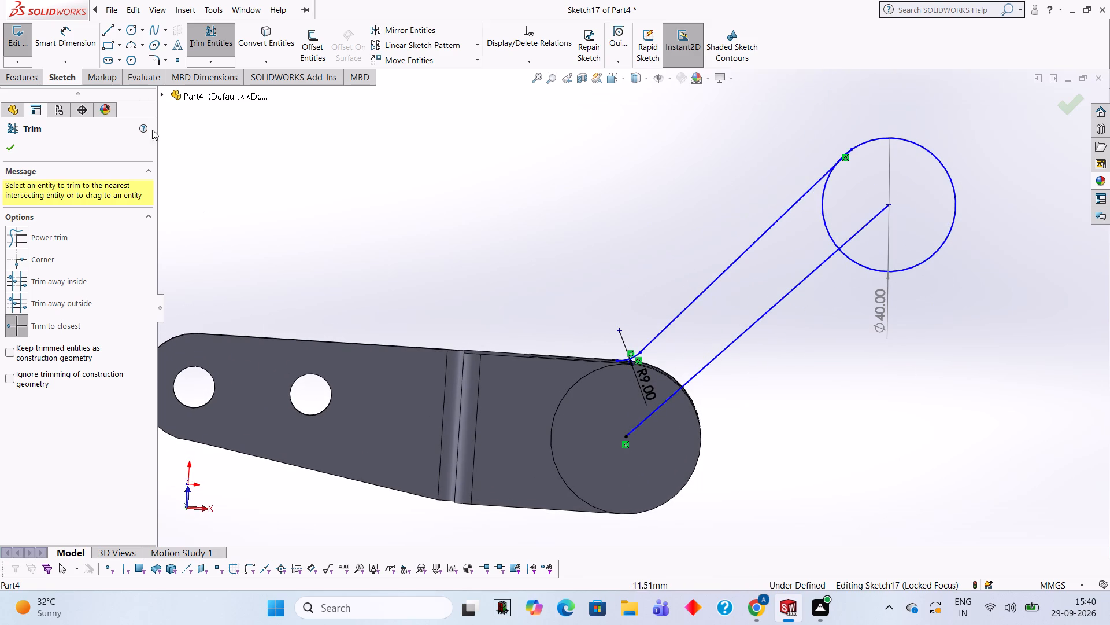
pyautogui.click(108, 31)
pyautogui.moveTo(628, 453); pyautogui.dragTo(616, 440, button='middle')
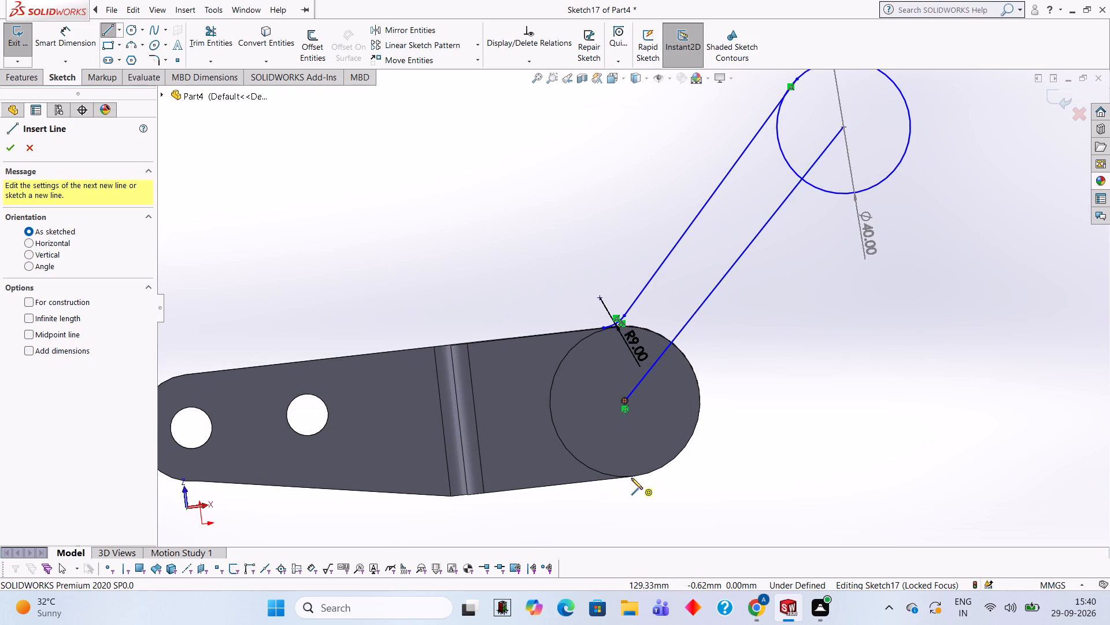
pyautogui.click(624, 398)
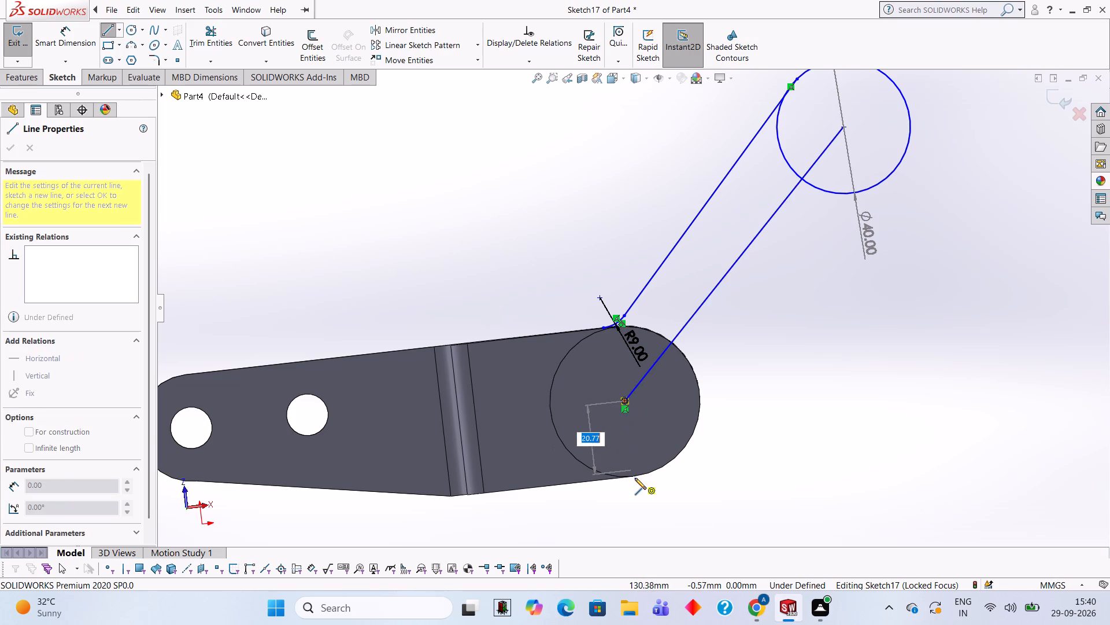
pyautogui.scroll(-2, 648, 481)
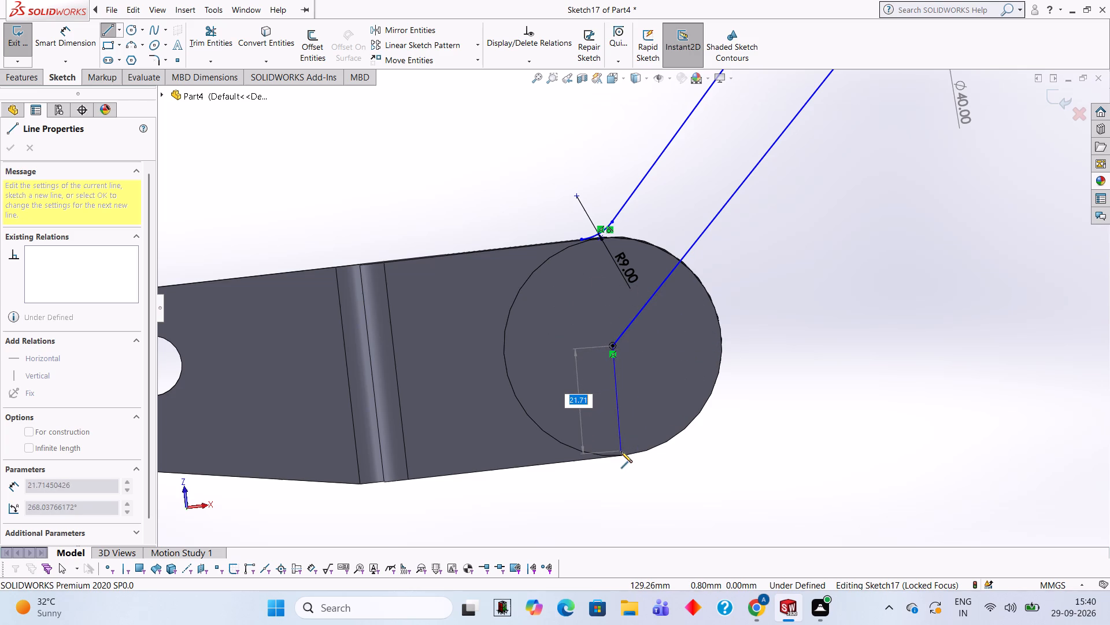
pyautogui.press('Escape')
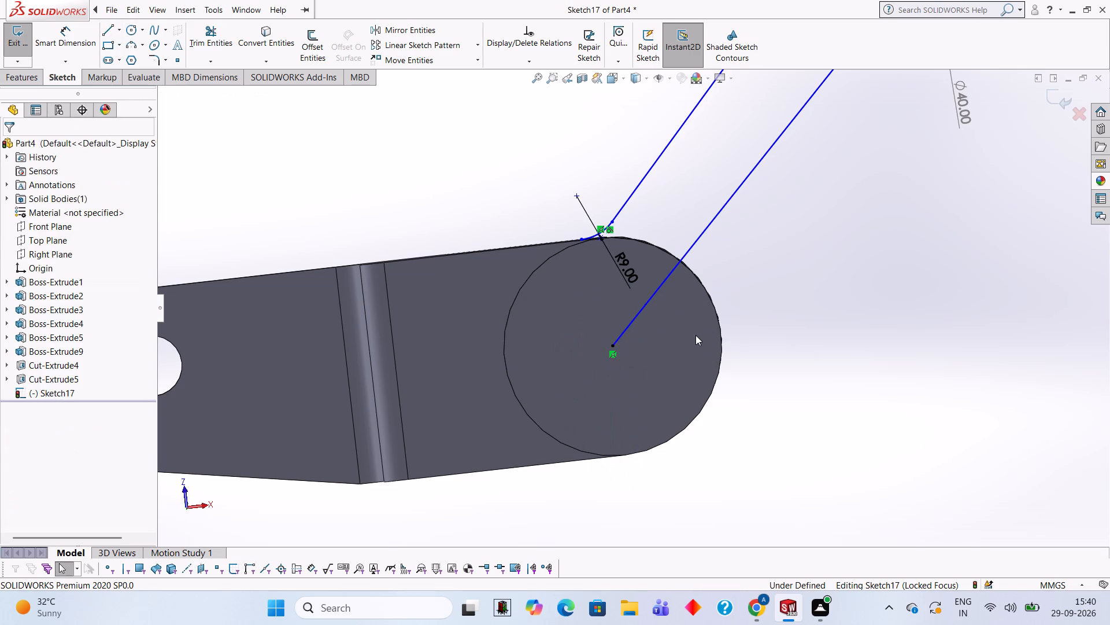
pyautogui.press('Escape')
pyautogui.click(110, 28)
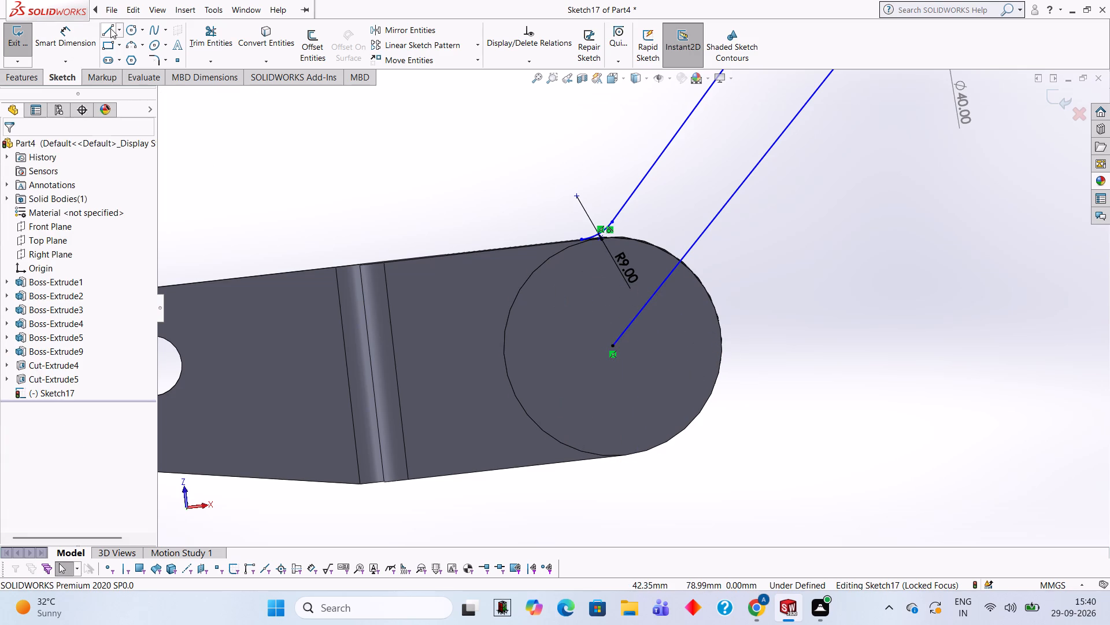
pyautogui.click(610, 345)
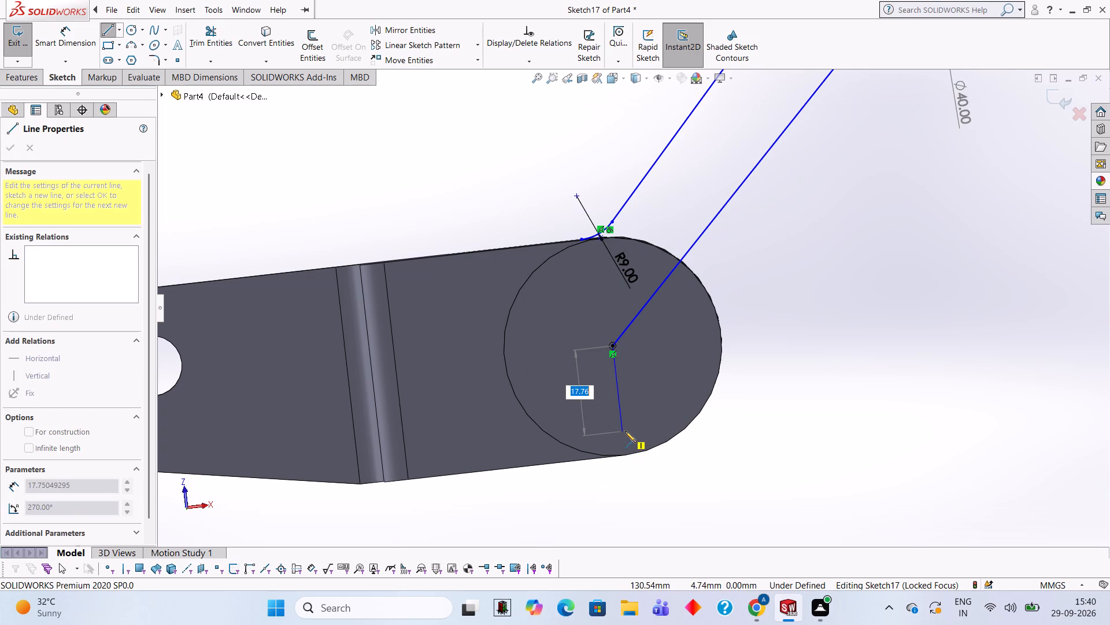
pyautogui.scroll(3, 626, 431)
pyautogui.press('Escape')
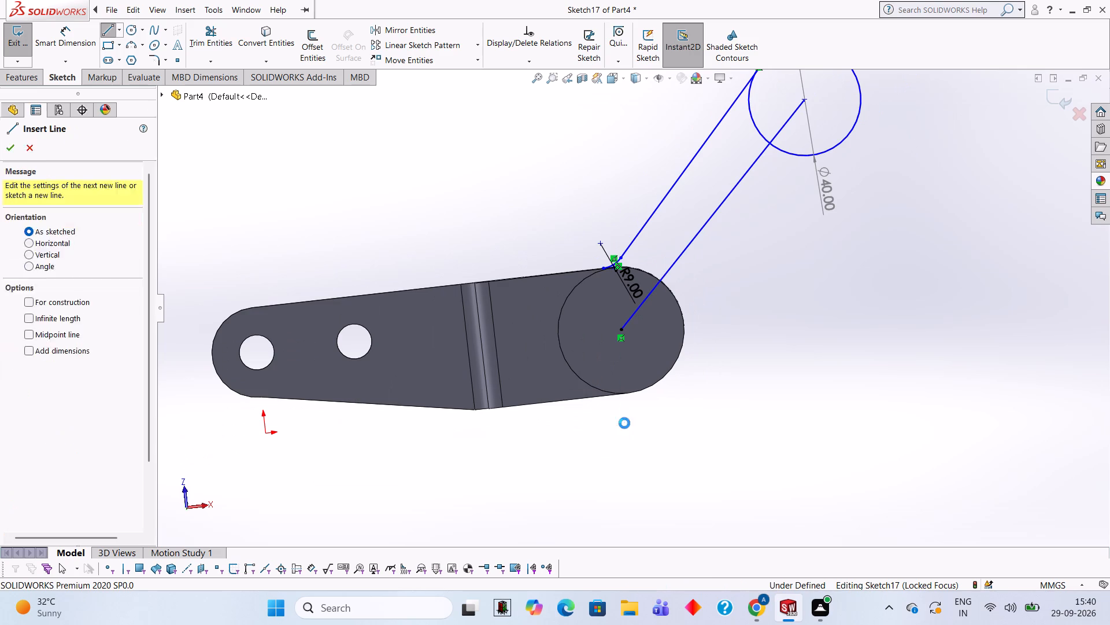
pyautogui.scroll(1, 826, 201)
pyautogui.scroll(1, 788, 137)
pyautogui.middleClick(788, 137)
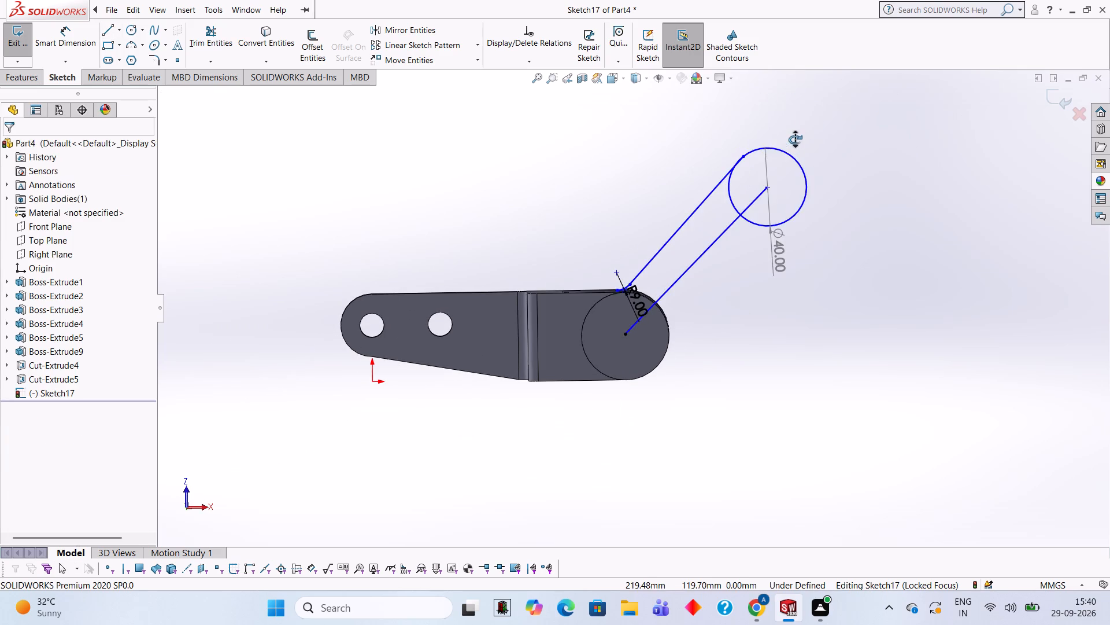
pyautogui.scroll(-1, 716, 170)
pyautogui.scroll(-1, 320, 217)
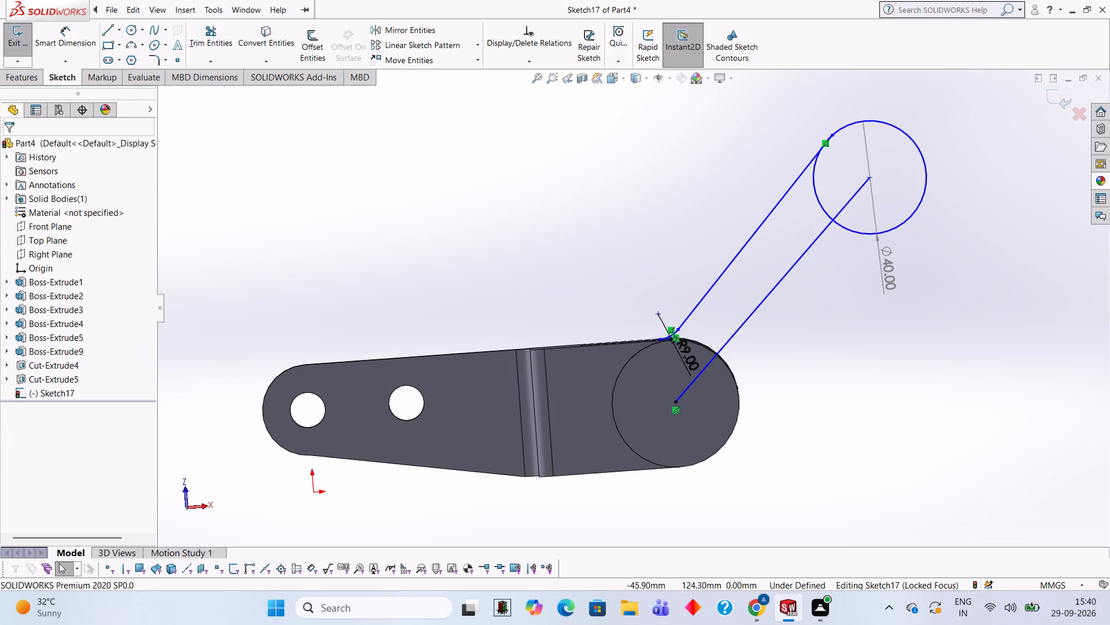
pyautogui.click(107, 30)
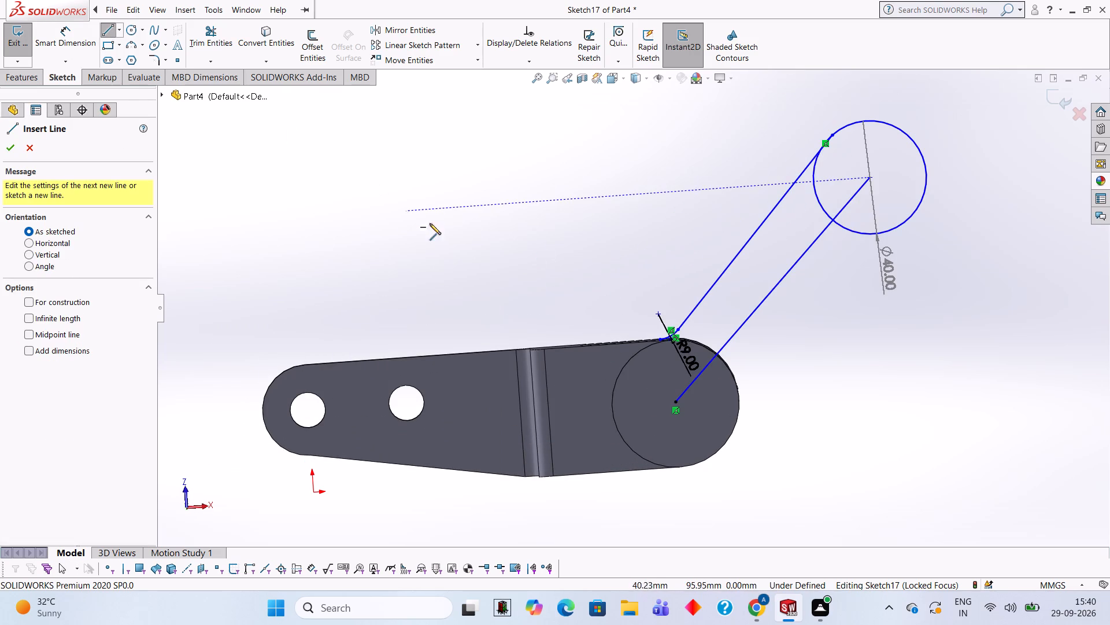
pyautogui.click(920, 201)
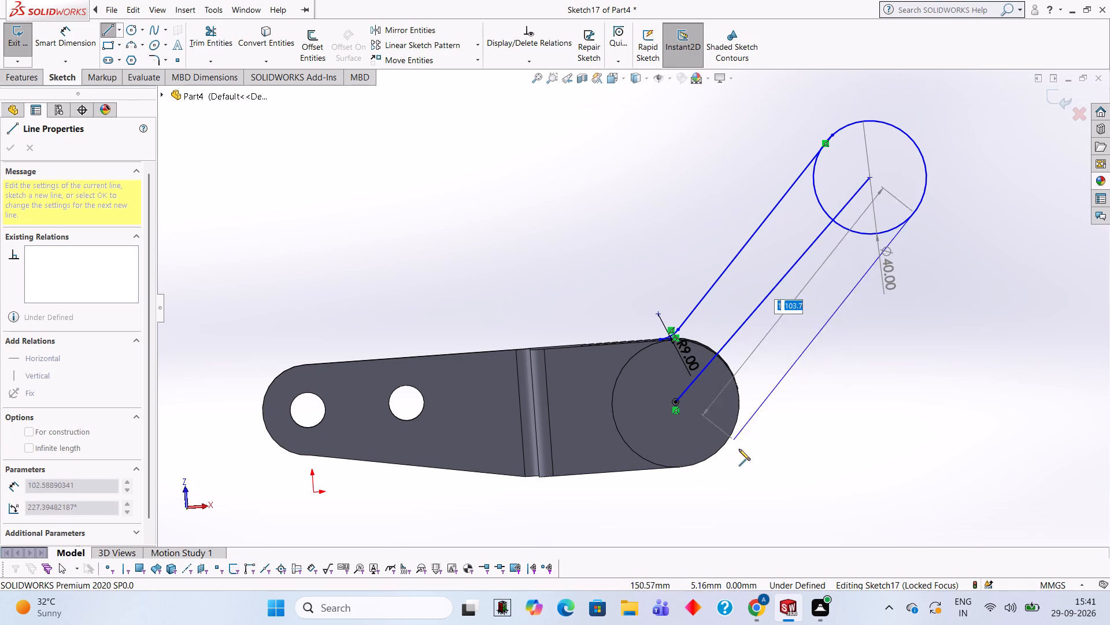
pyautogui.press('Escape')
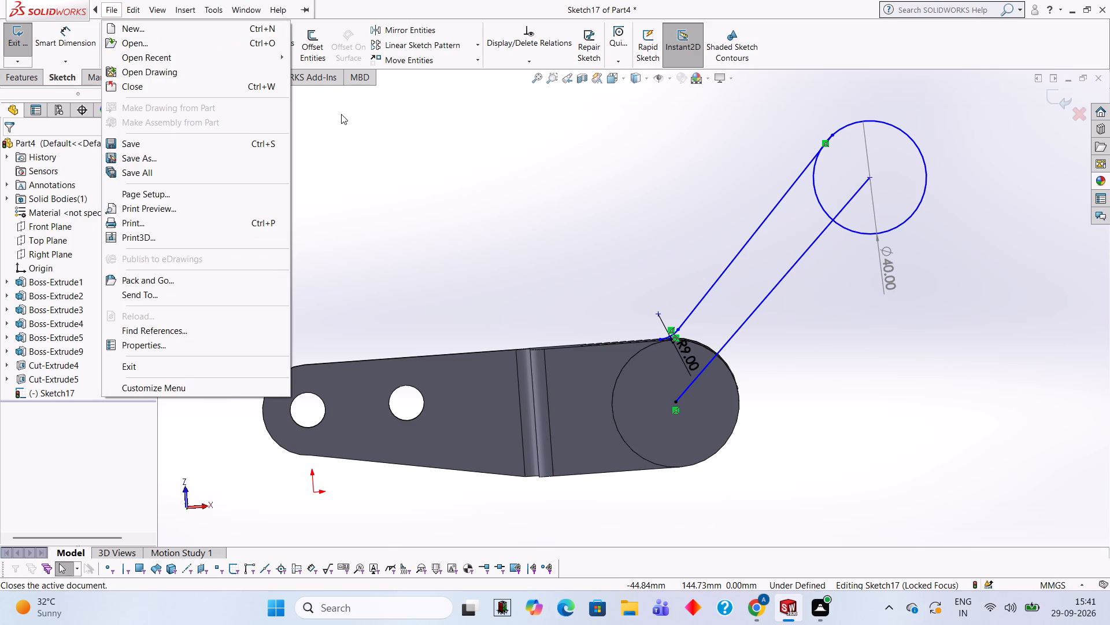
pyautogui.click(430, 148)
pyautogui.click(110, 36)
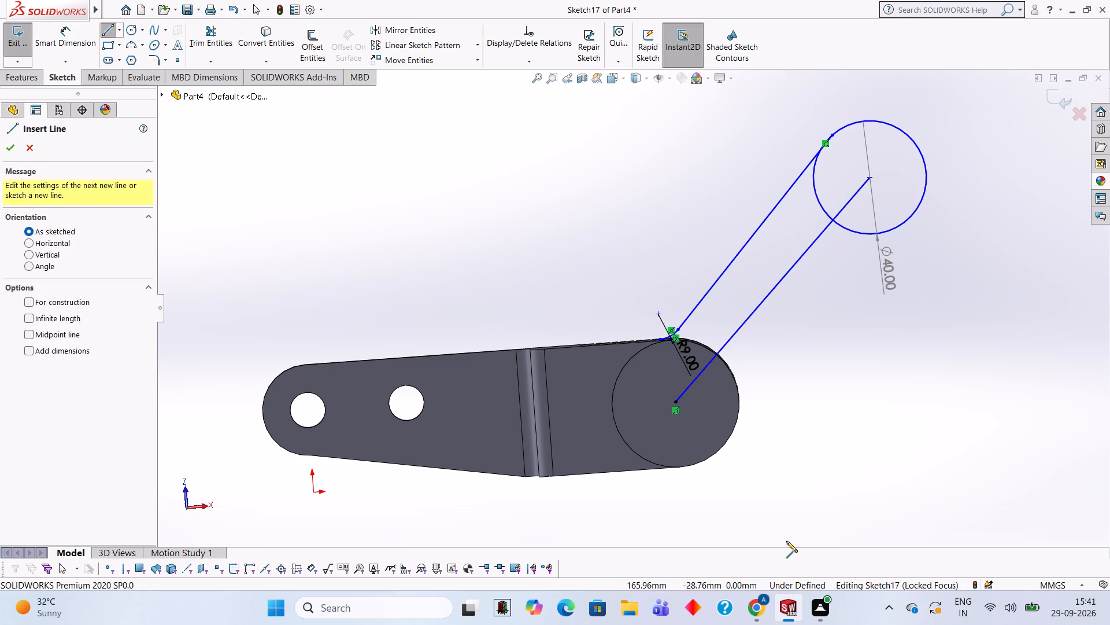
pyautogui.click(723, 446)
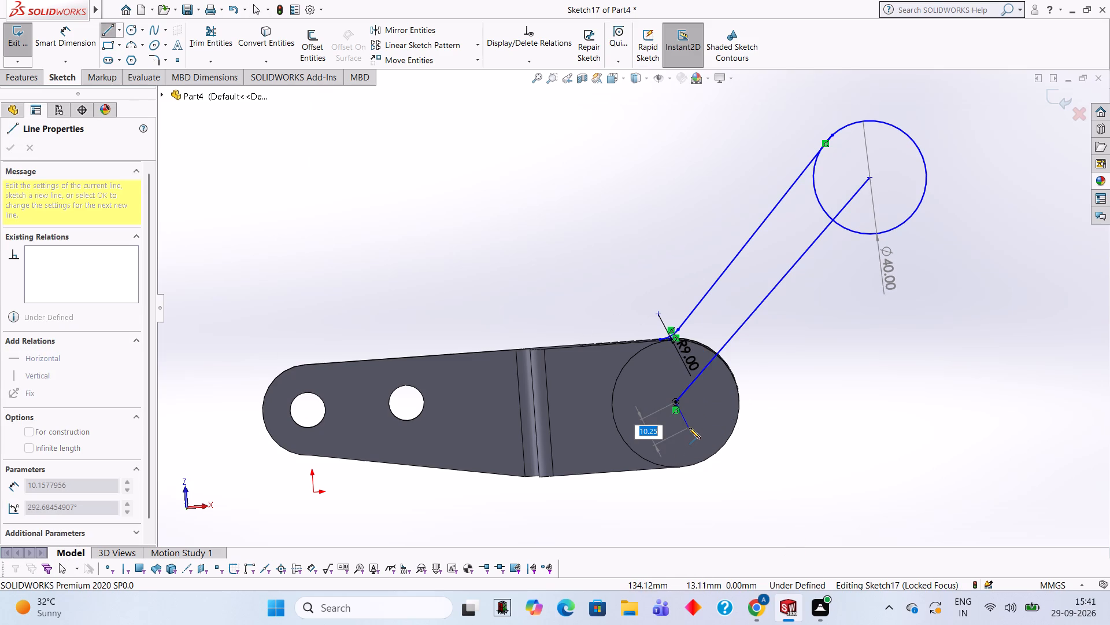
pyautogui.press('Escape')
# Sketch a 22.5 mm line at 315° from the boss centre to its circular edge, away from the two-hole arm.
pyautogui.scroll(-3, 718, 406)
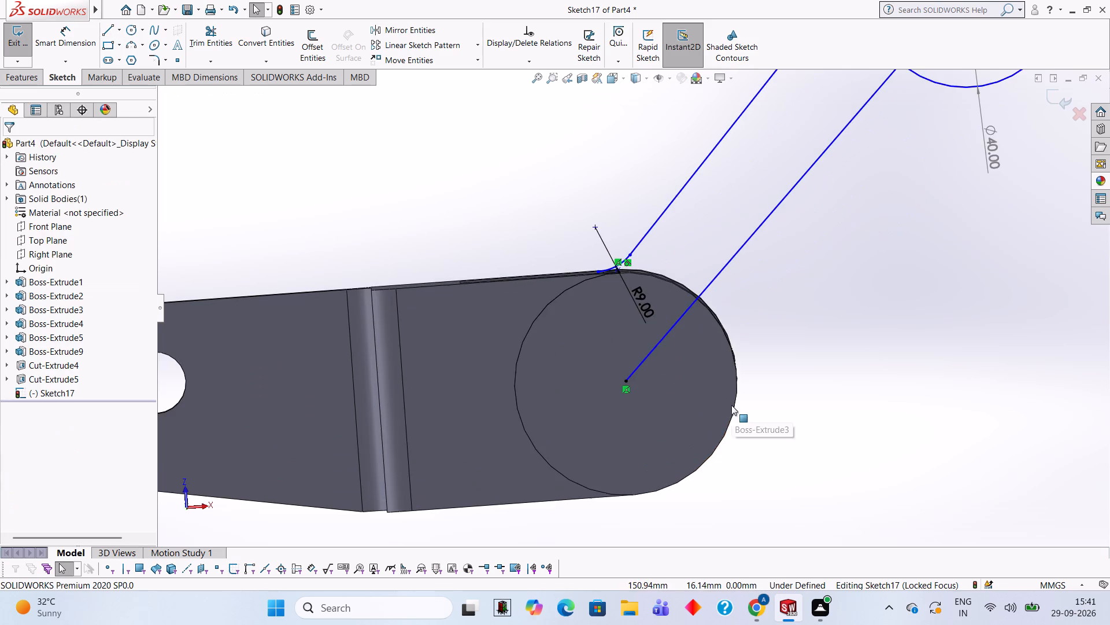
pyautogui.scroll(2, 743, 395)
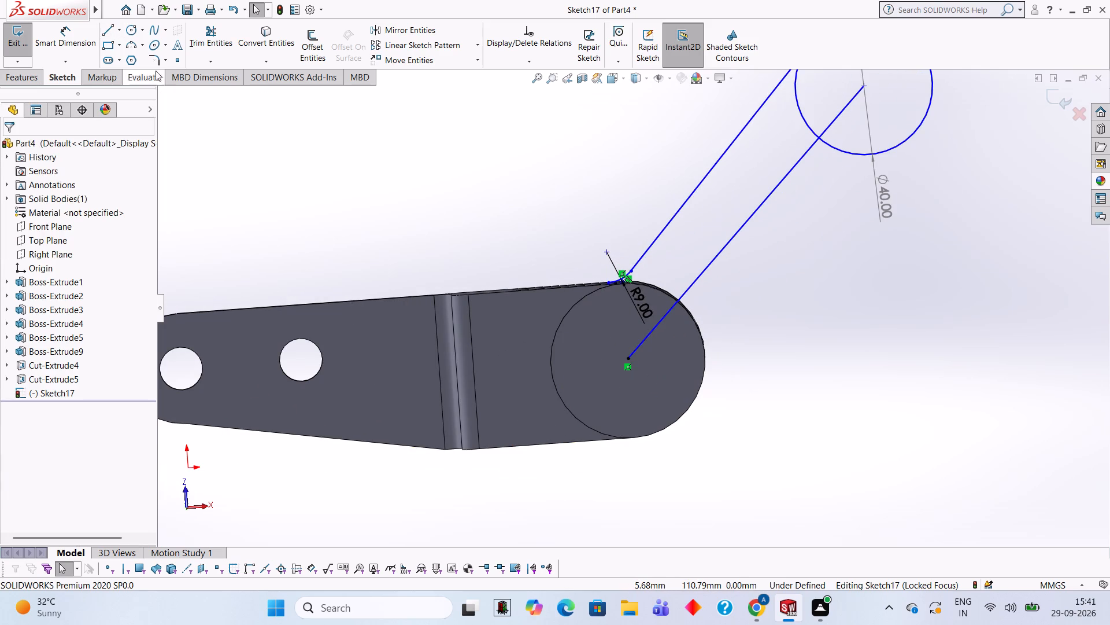
pyautogui.click(113, 35)
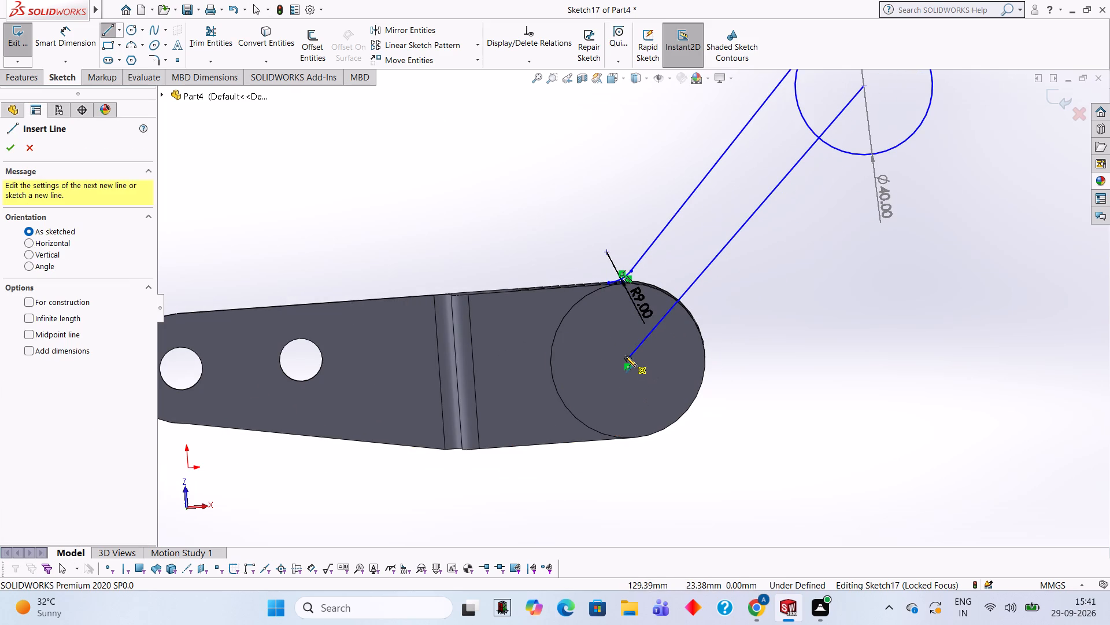
pyautogui.click(630, 358)
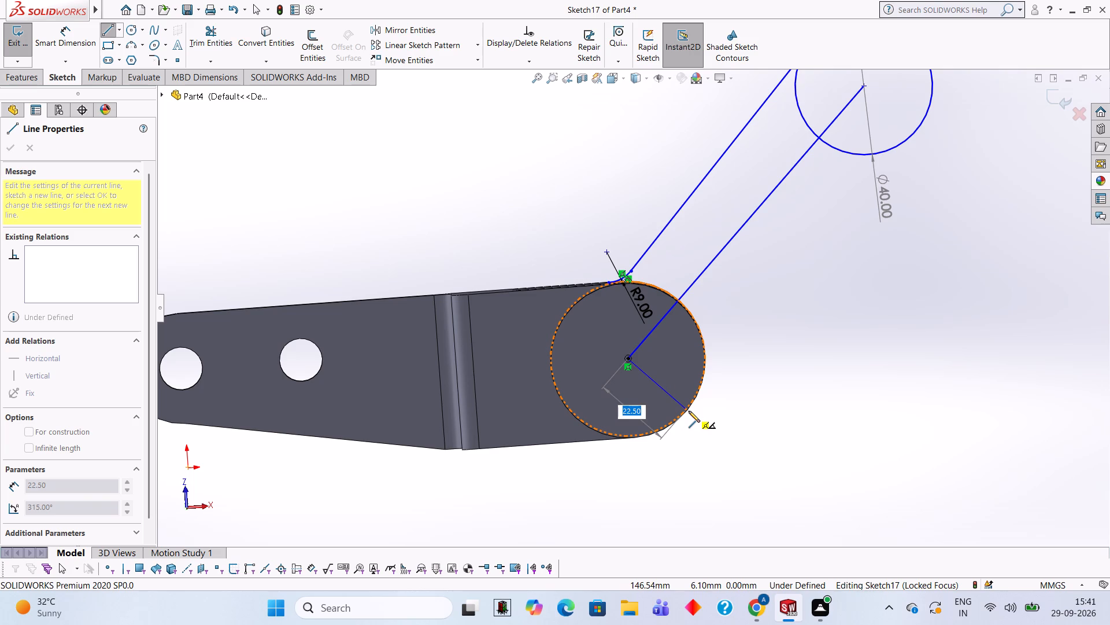
pyautogui.click(687, 411)
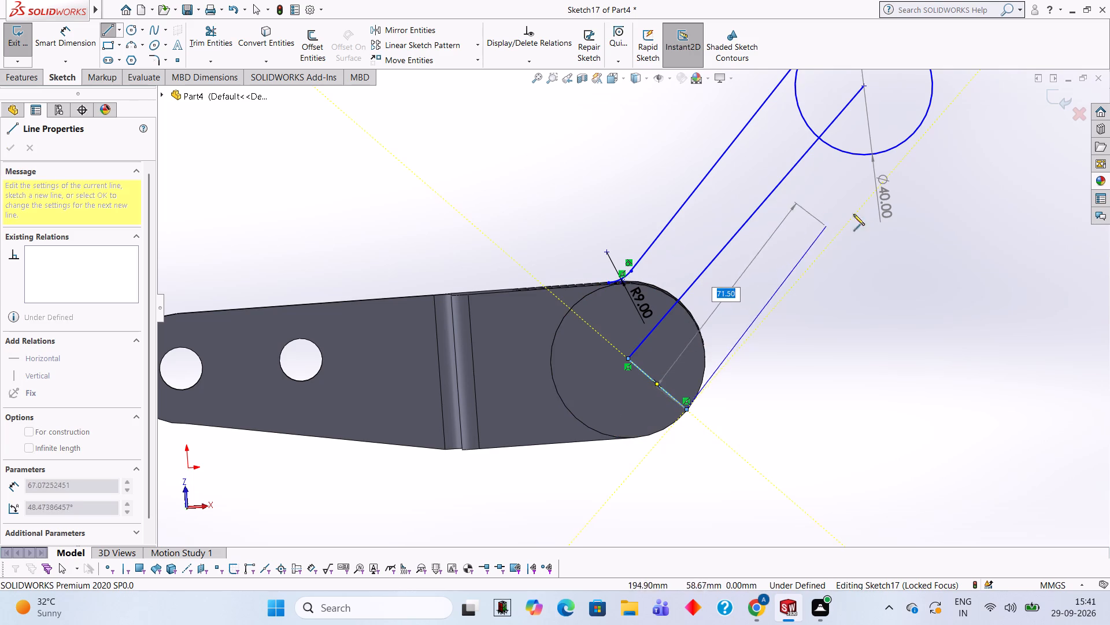
# Sketch the second side line, about 111 mm long, from the radius line's end to the far side of the 40 mm circle.
pyautogui.click(924, 122)
pyautogui.scroll(3, 922, 172)
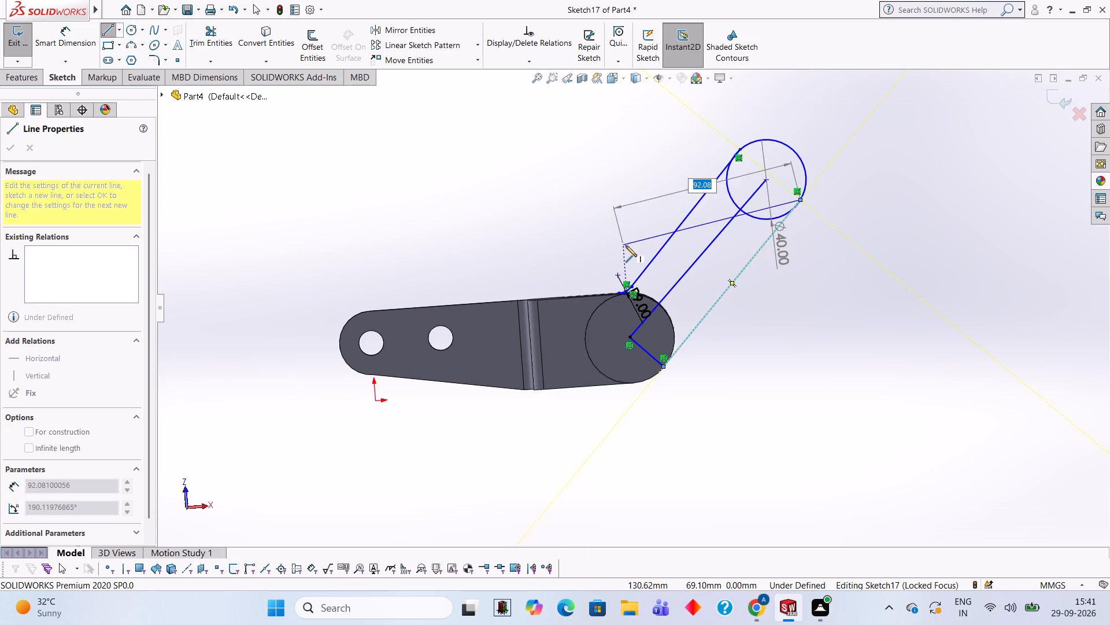
pyautogui.scroll(-2, 631, 248)
# Trim away the angled centre line, the boss radius line and the 40 mm circle's boss-facing arc, leaving the arm's outer outline.
pyautogui.click(211, 39)
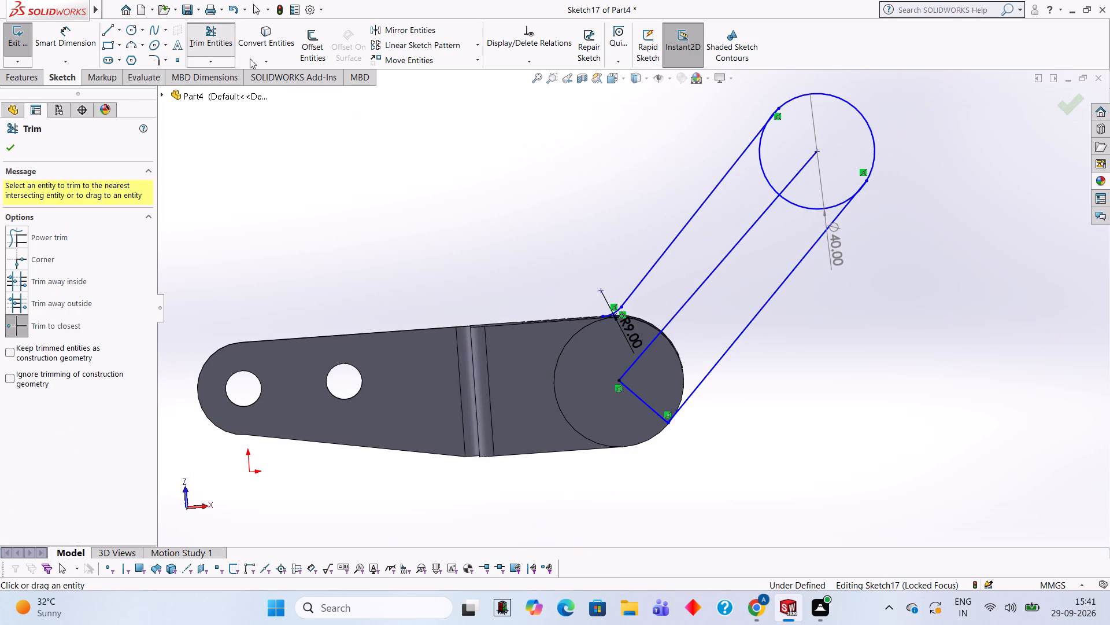
pyautogui.click(728, 256)
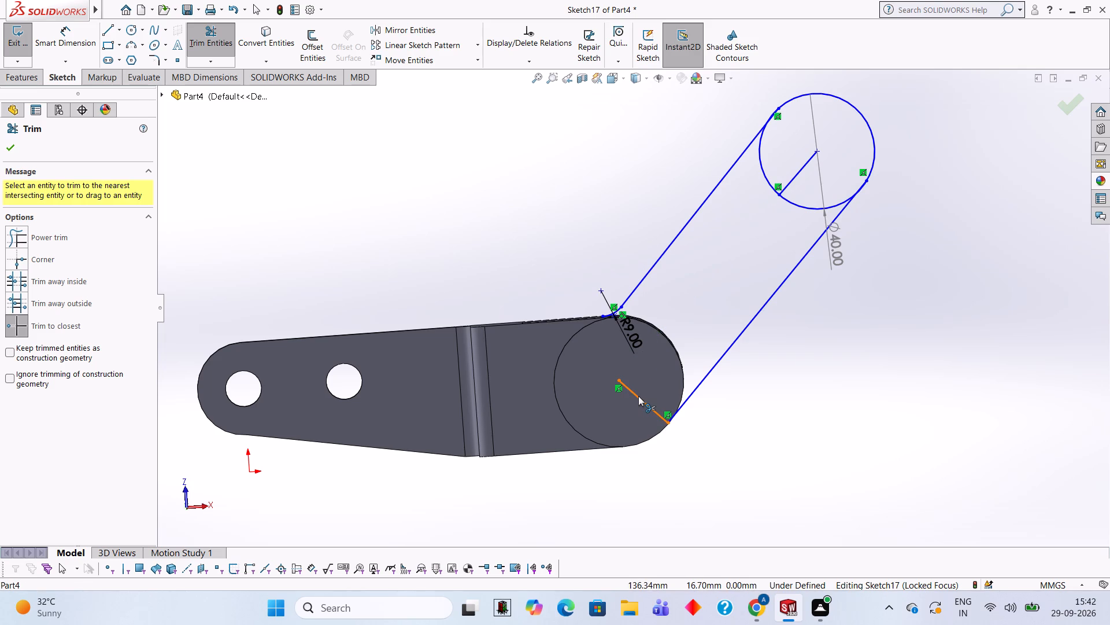
pyautogui.click(638, 396)
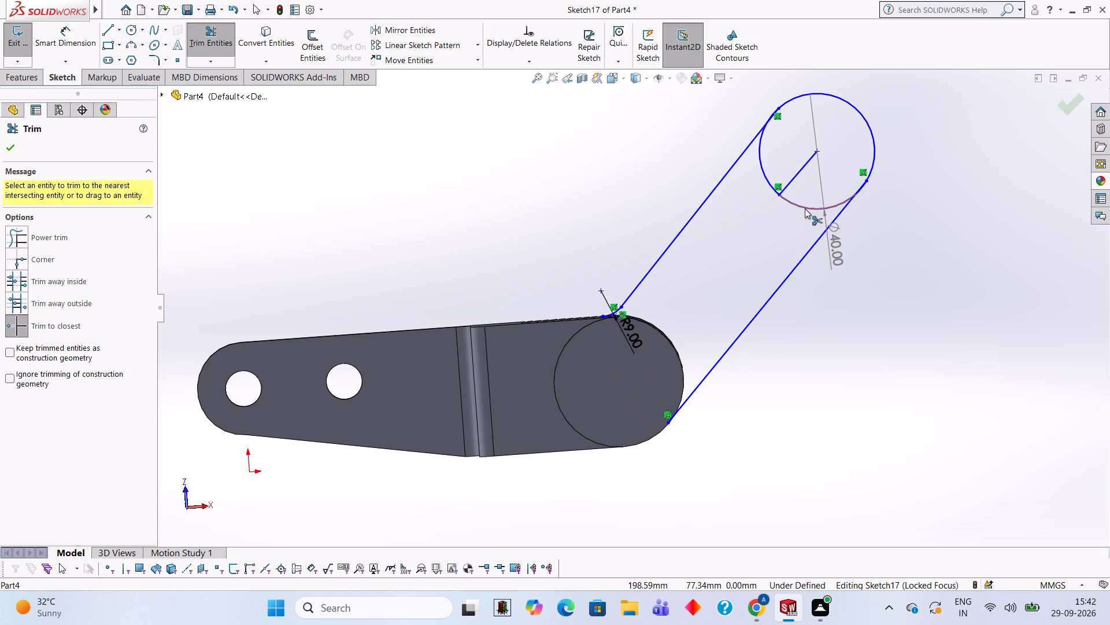
pyautogui.click(805, 208)
pyautogui.click(792, 181)
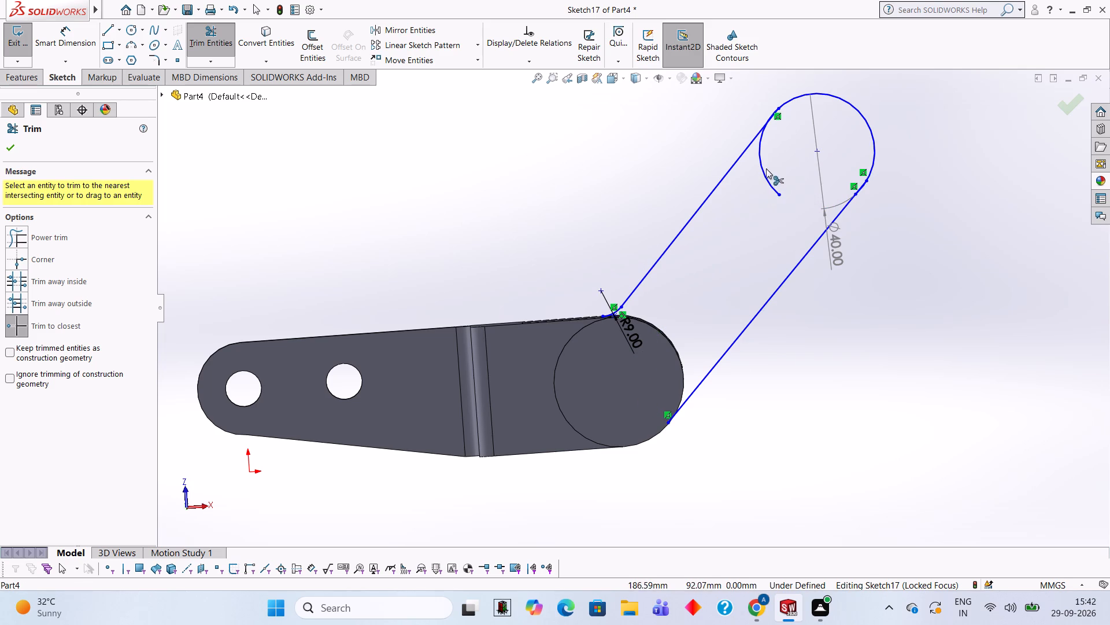
pyautogui.click(762, 166)
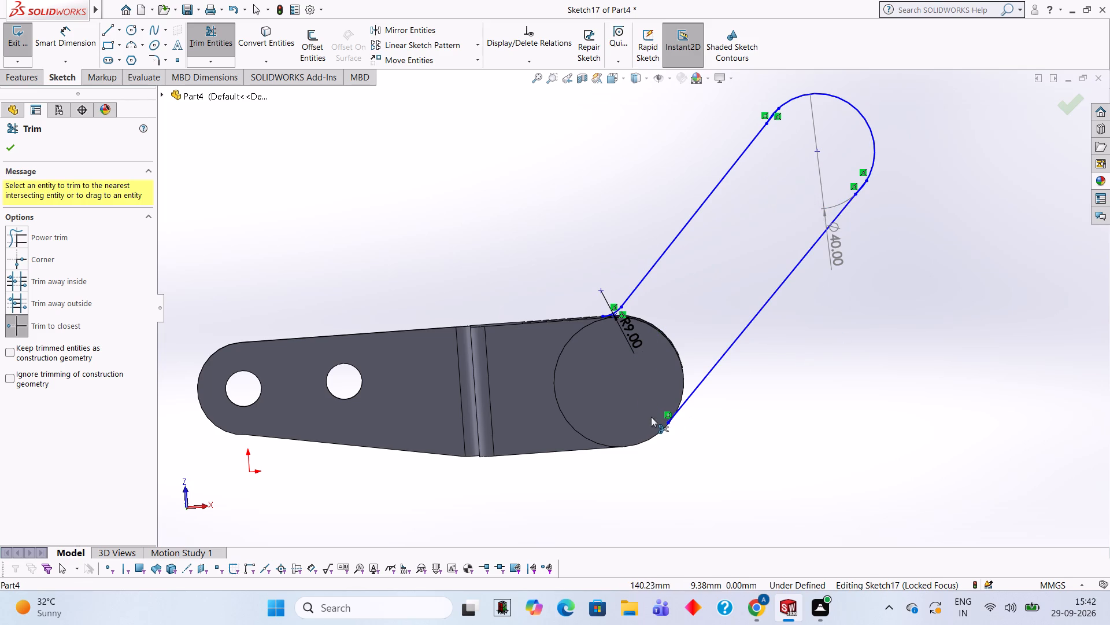
# Trim away the small overlapping arc pieces where both arm side lines meet the 40 mm rounded end.
pyautogui.scroll(1, 651, 417)
pyautogui.moveTo(793, 389); pyautogui.dragTo(785, 384, button='middle')
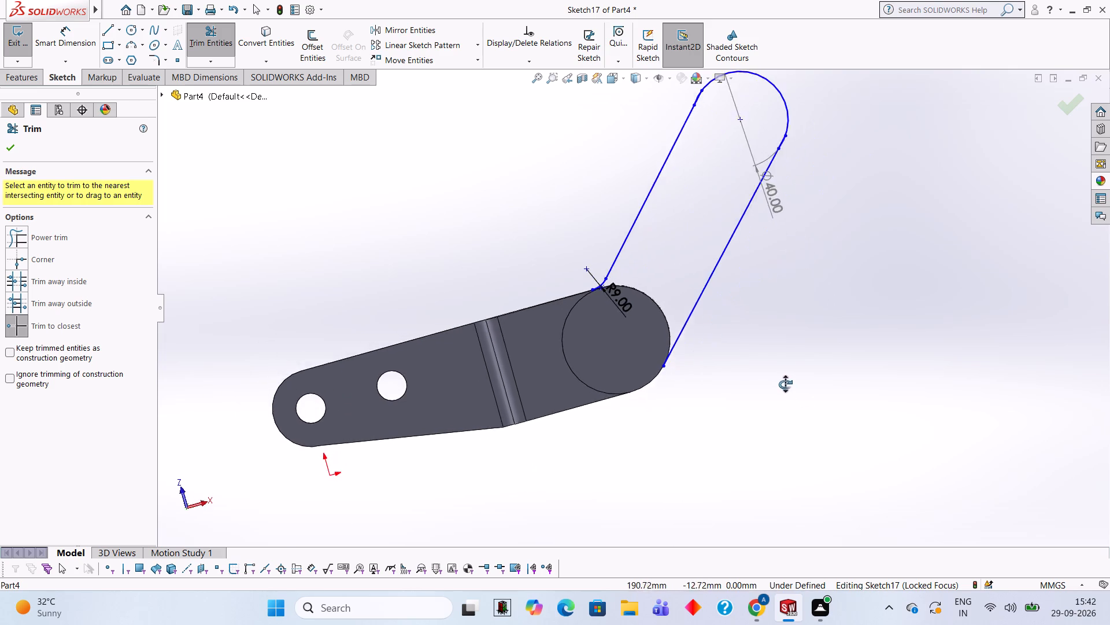
pyautogui.moveTo(785, 384); pyautogui.dragTo(797, 308, button='middle')
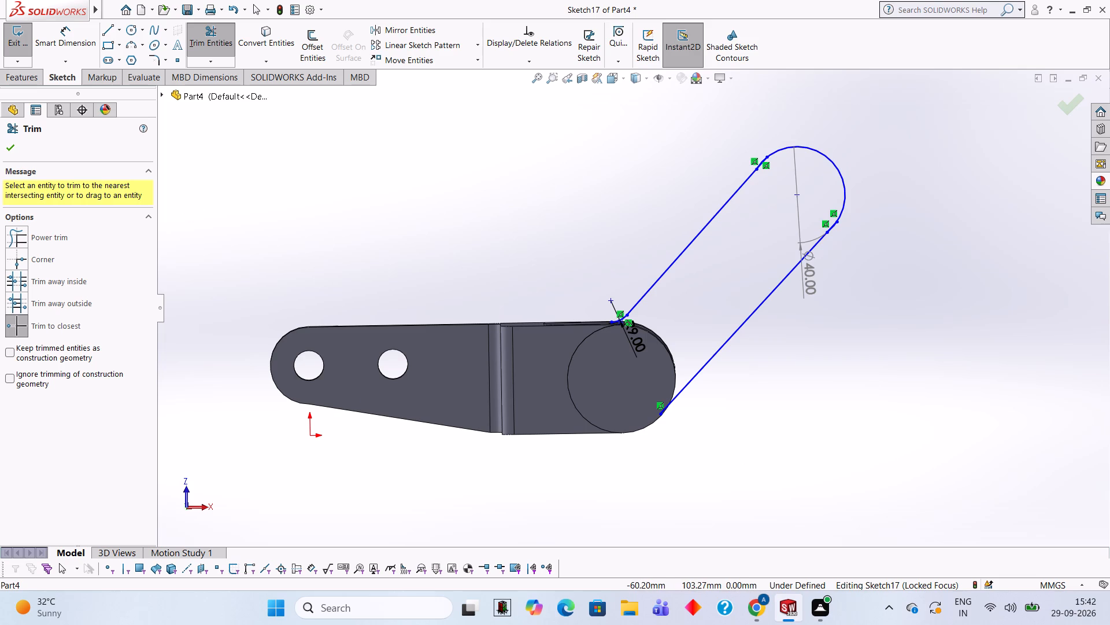
pyautogui.scroll(-5, 787, 212)
pyautogui.scroll(2, 752, 187)
pyautogui.scroll(-4, 539, 152)
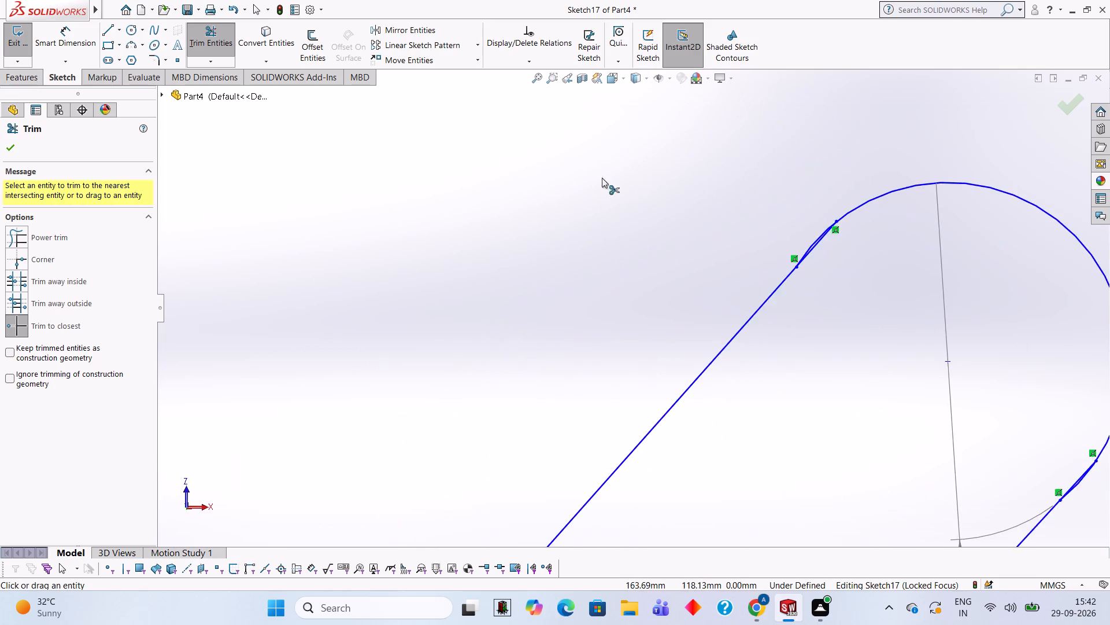
pyautogui.scroll(-4, 772, 177)
pyautogui.click(789, 296)
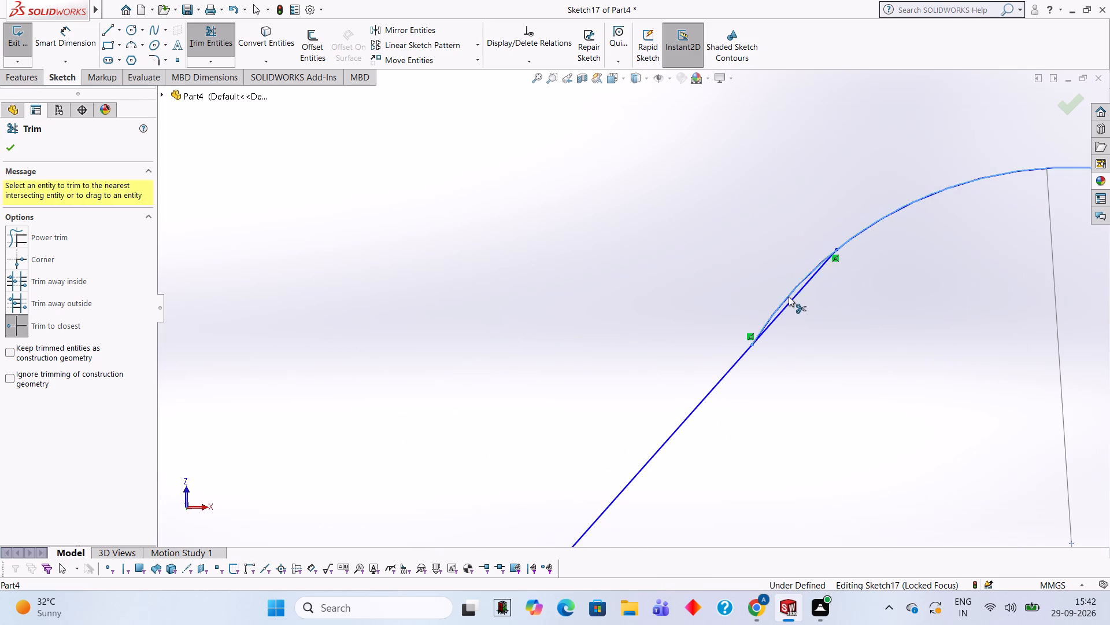
pyautogui.scroll(7, 830, 306)
pyautogui.scroll(-8, 816, 451)
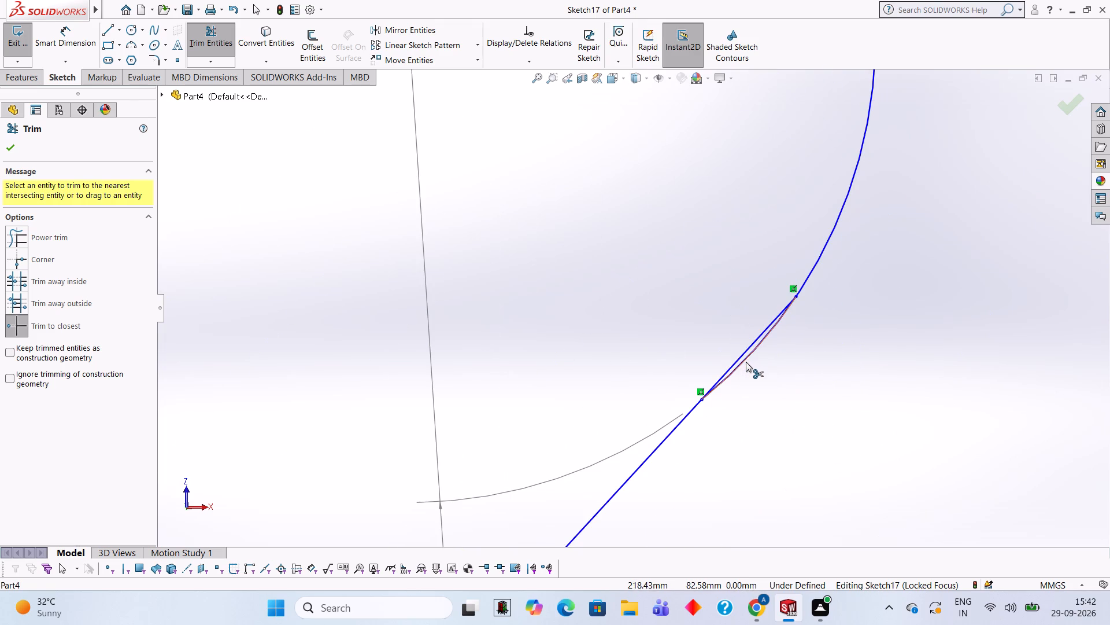
pyautogui.click(746, 362)
pyautogui.scroll(11, 746, 362)
pyautogui.scroll(-2, 494, 309)
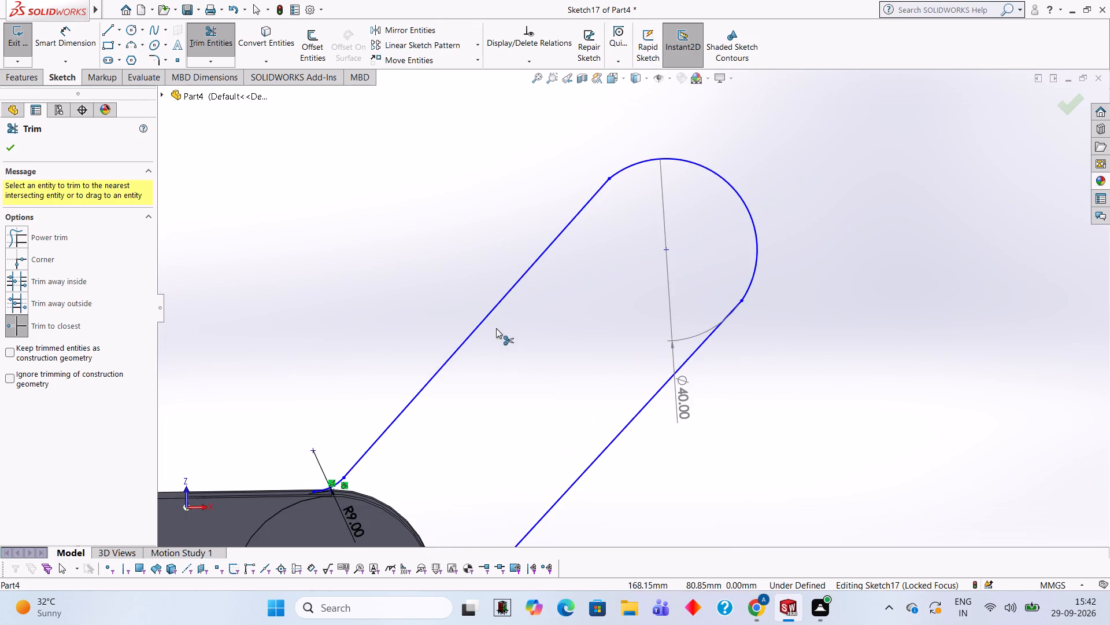
pyautogui.scroll(3, 499, 406)
pyautogui.scroll(-2, 495, 408)
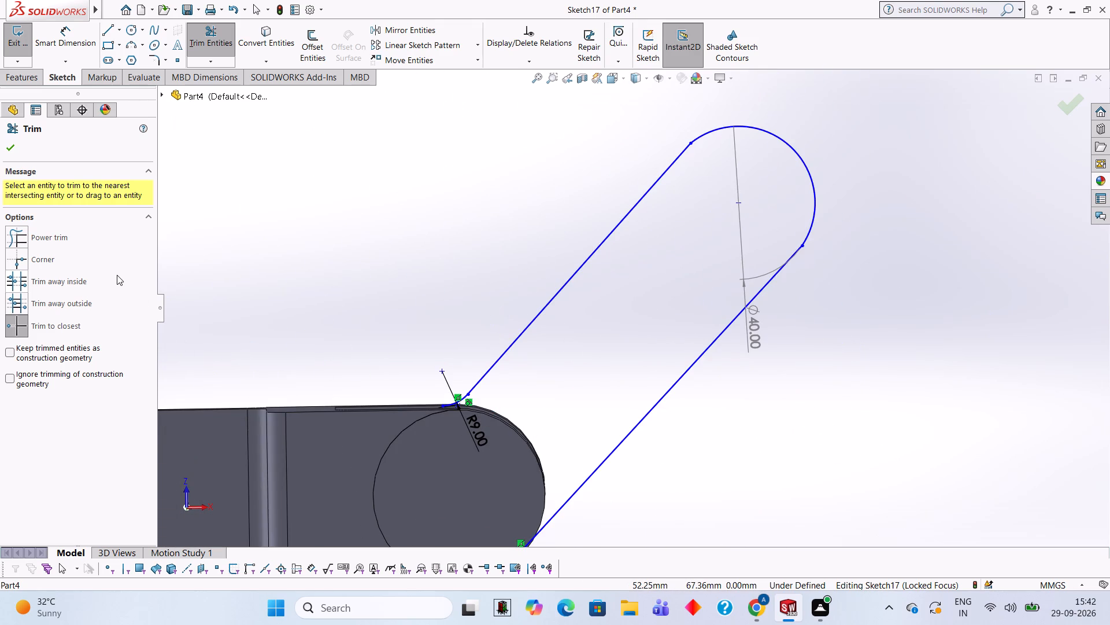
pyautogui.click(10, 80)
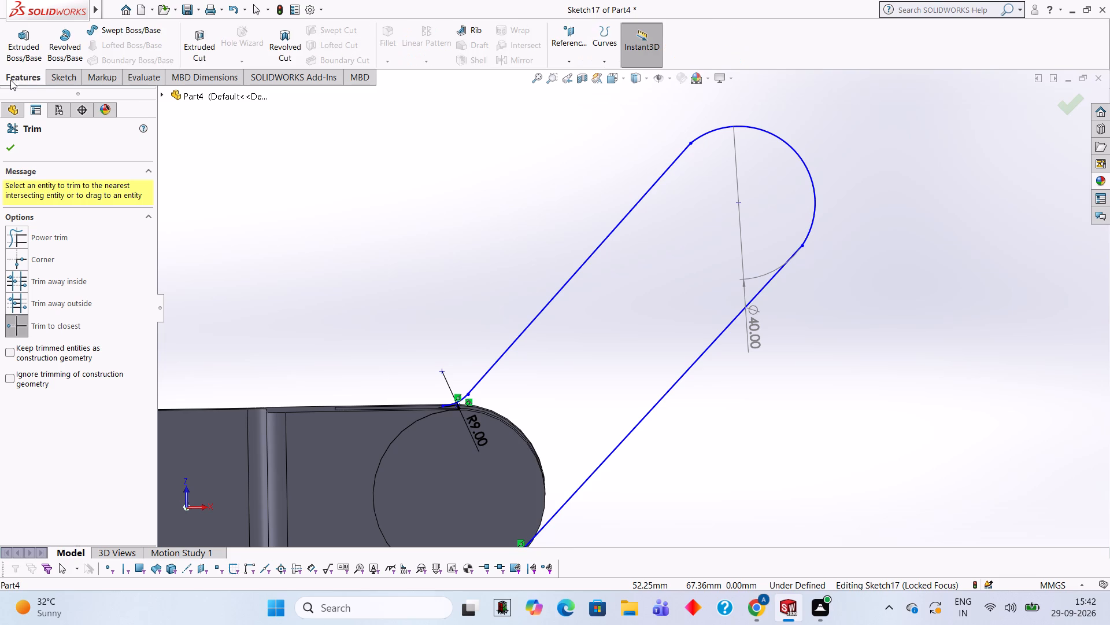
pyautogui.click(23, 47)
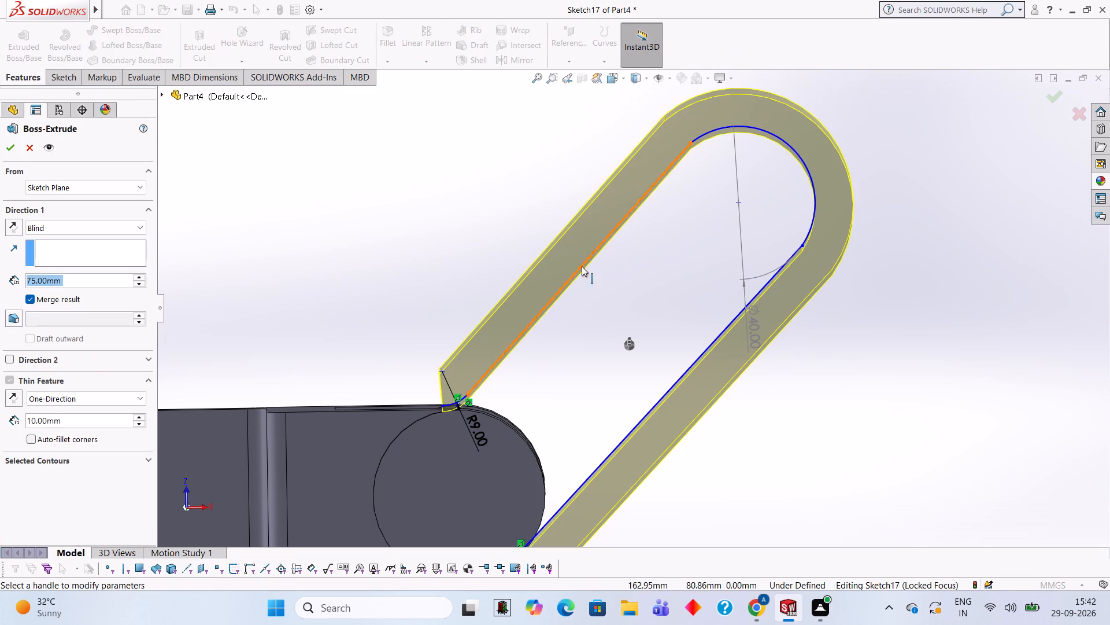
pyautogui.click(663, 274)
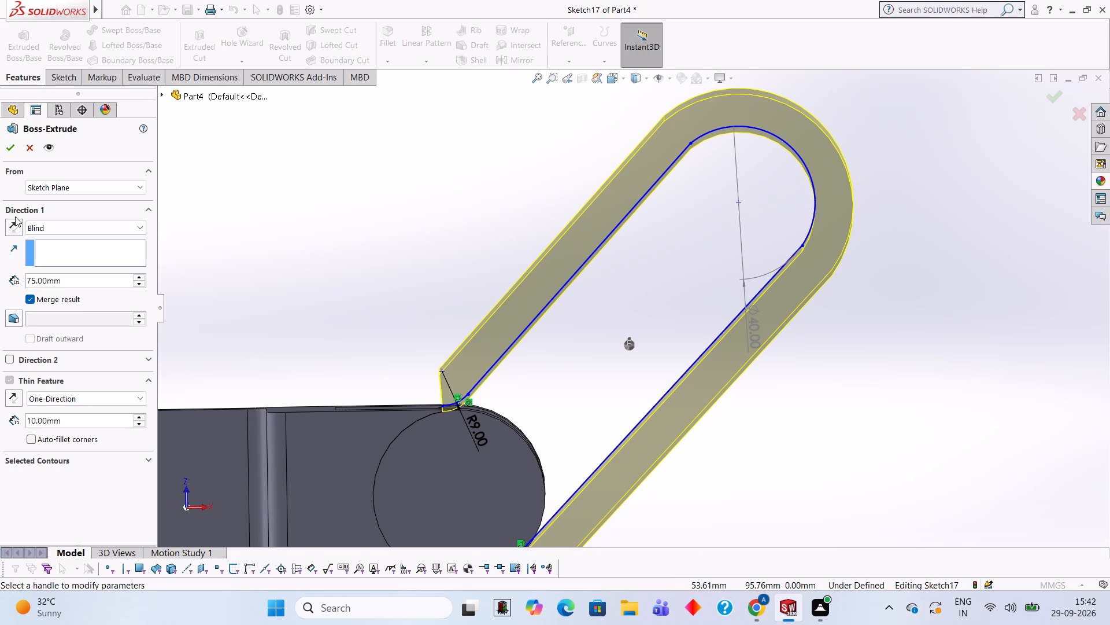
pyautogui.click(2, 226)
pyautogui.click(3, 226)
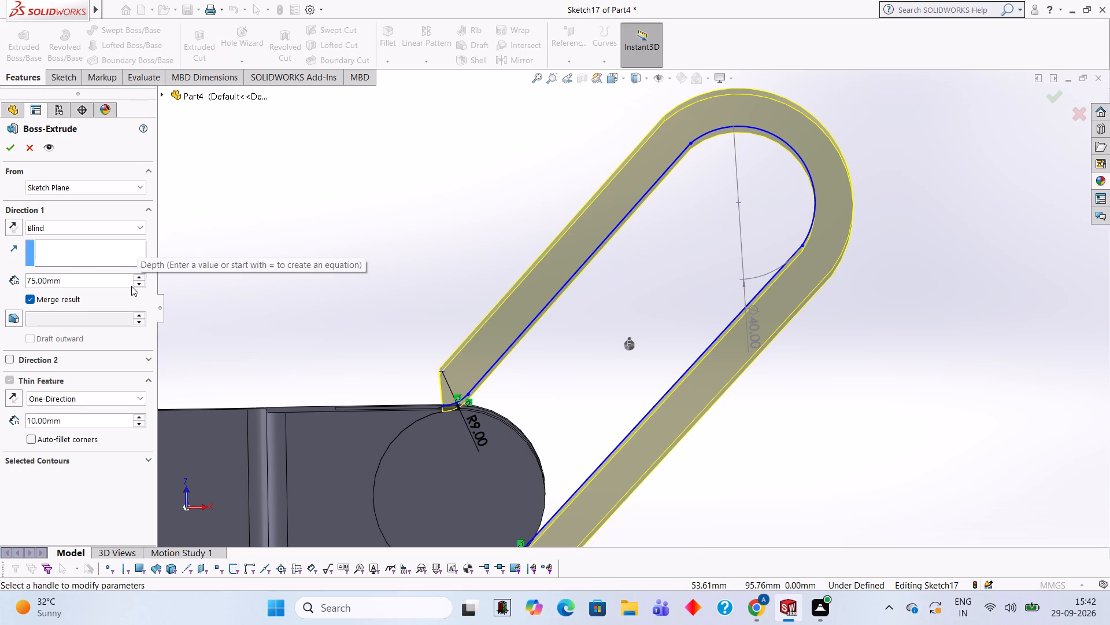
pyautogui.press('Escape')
# Close the arm outline with a line about 43 mm long from the 9 mm fillet arc's end to the second side line's boss end.
pyautogui.scroll(2, 357, 389)
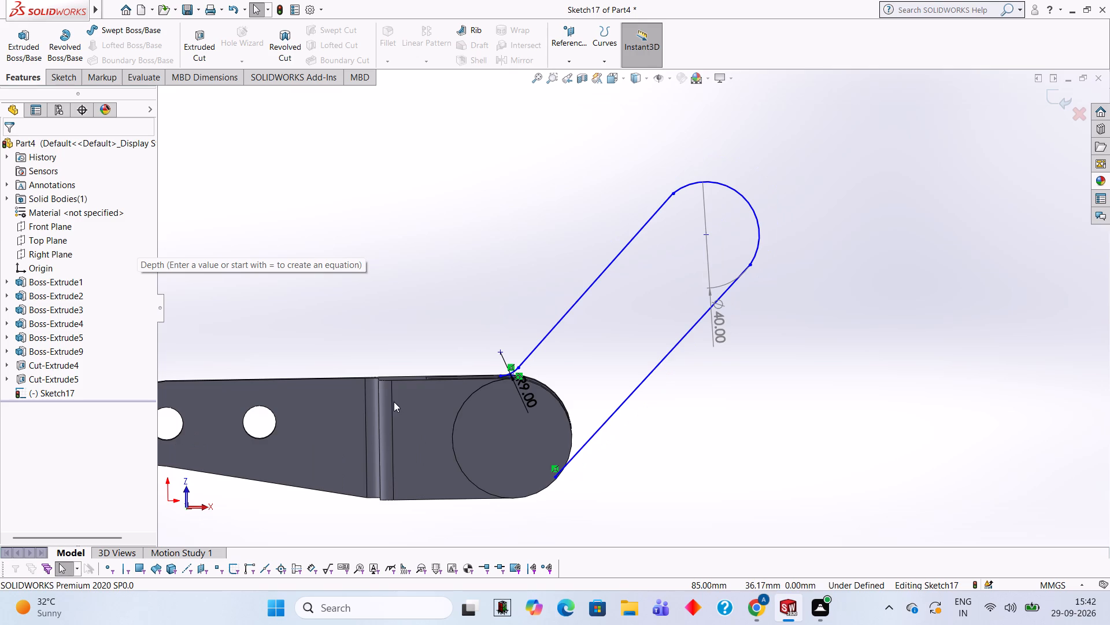
pyautogui.scroll(-3, 498, 373)
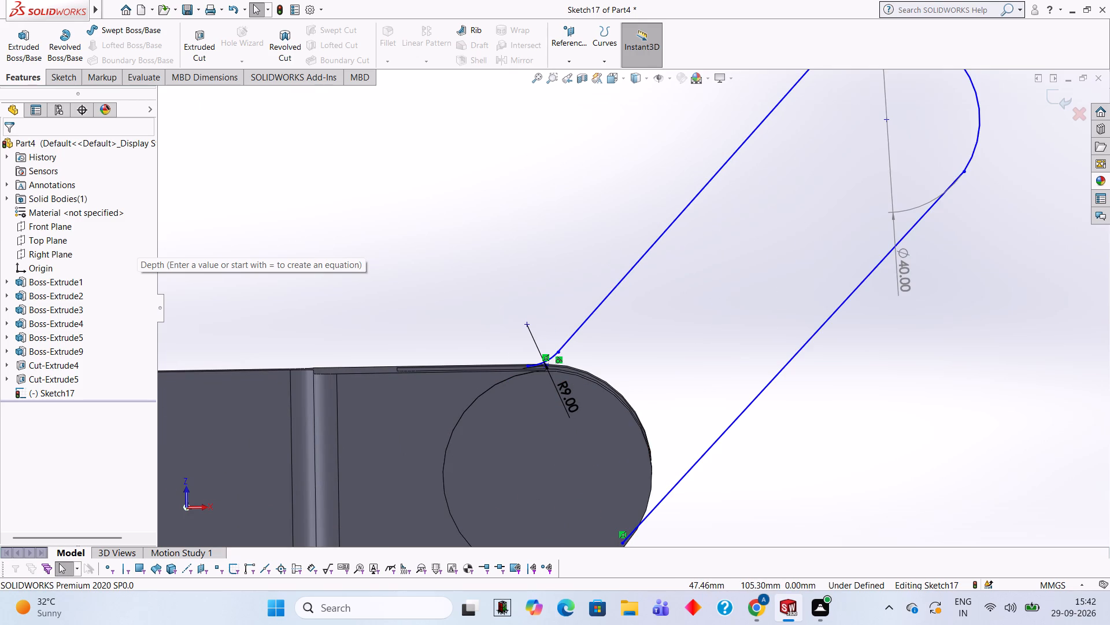
pyautogui.click(62, 76)
pyautogui.click(108, 31)
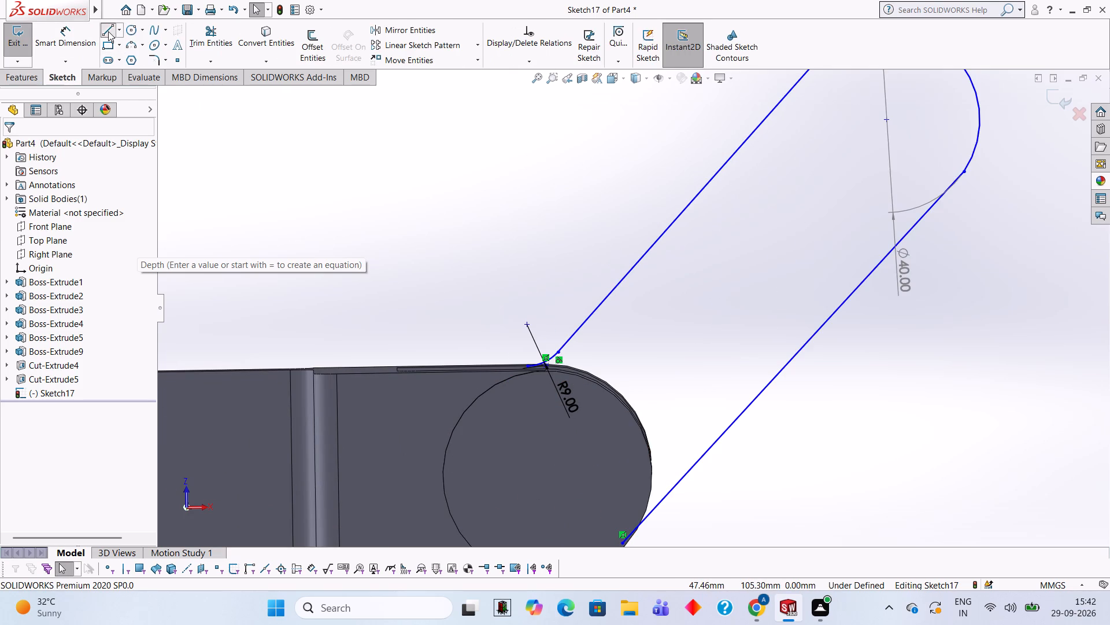
pyautogui.click(527, 366)
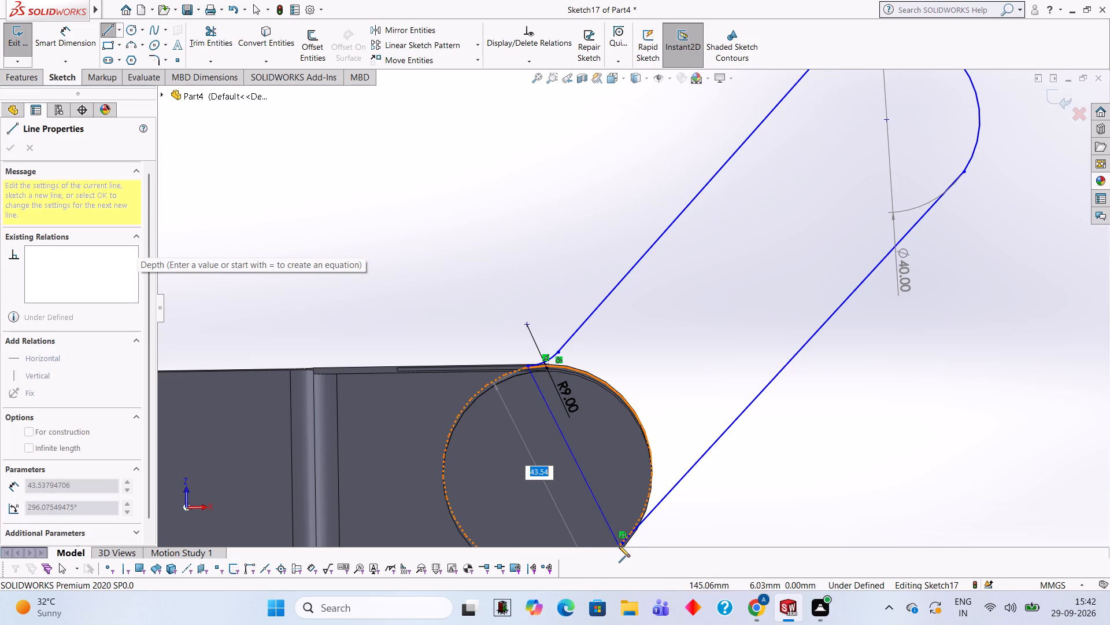
pyautogui.click(621, 543)
pyautogui.scroll(3, 605, 444)
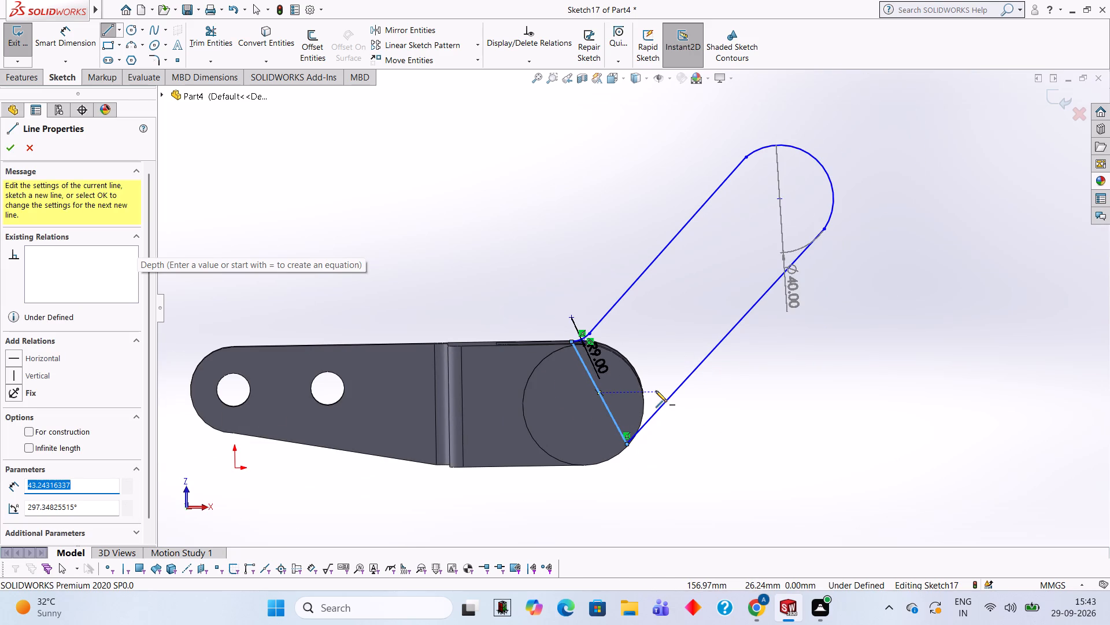
# Start a blind boss extrusion of the closed arm profile, 12 mm deep, reversed upward alongside the upper boss.
pyautogui.click(30, 80)
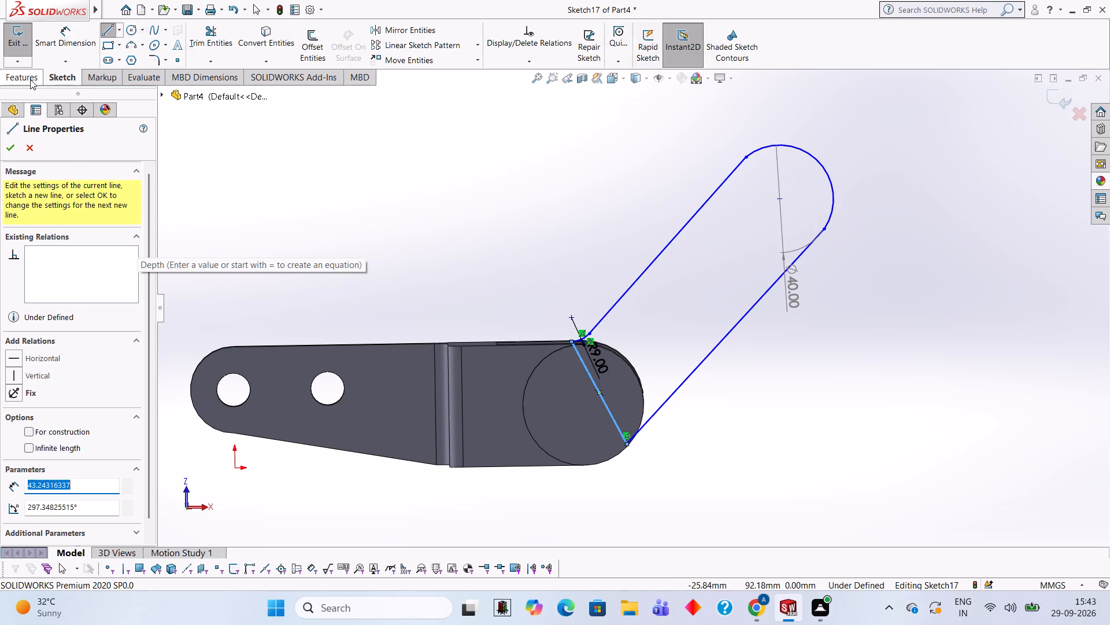
pyautogui.click(13, 47)
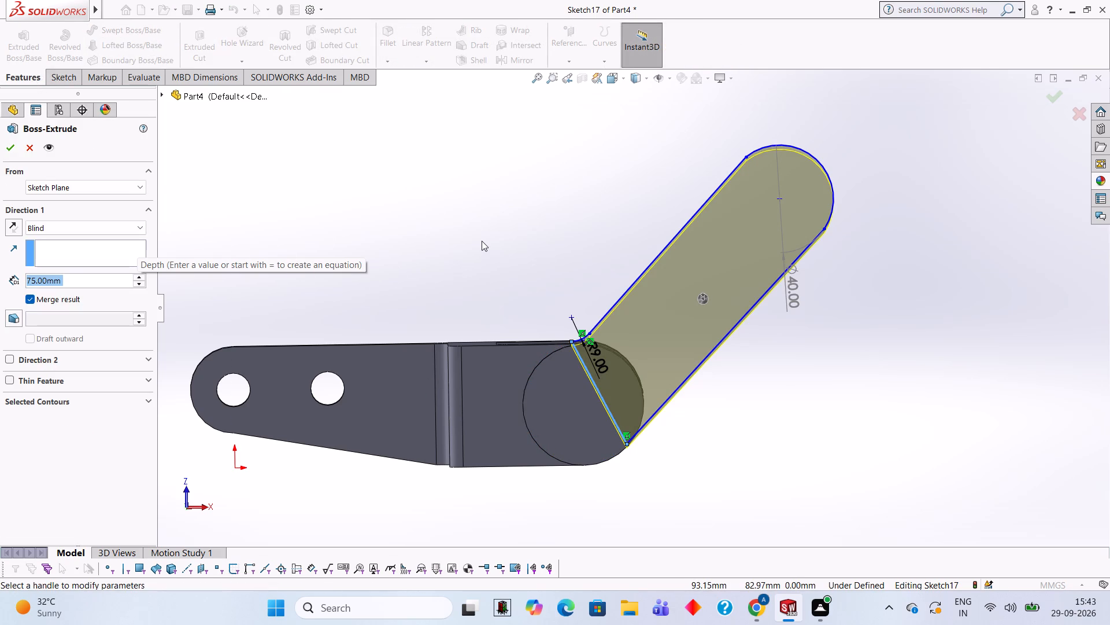
pyautogui.moveTo(482, 241); pyautogui.dragTo(510, 358, button='middle')
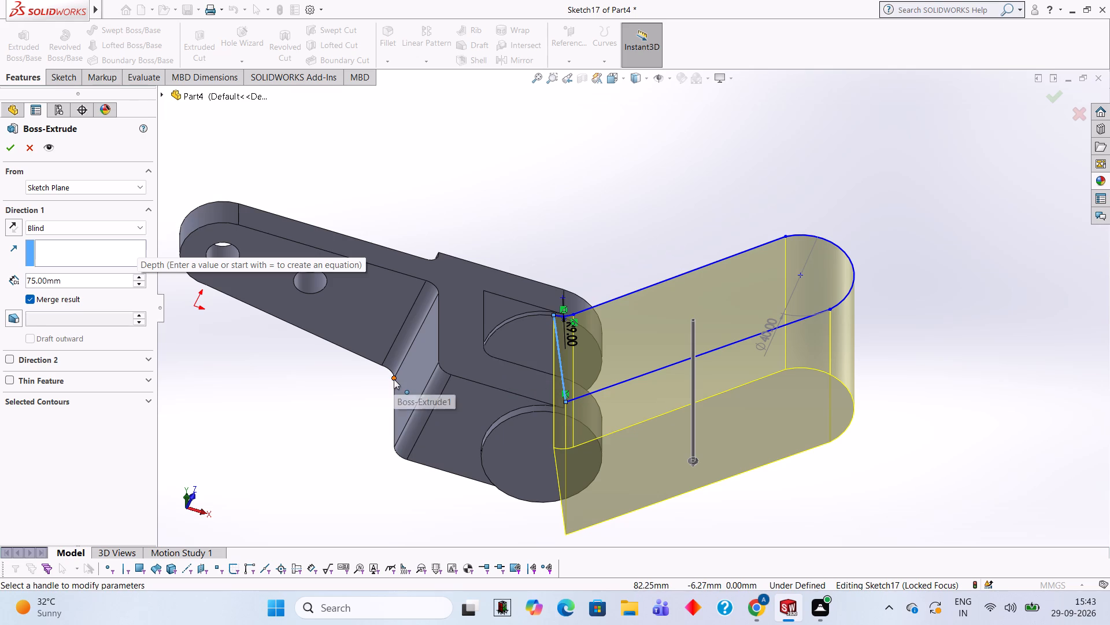
pyautogui.moveTo(676, 248); pyautogui.dragTo(674, 350, button='middle')
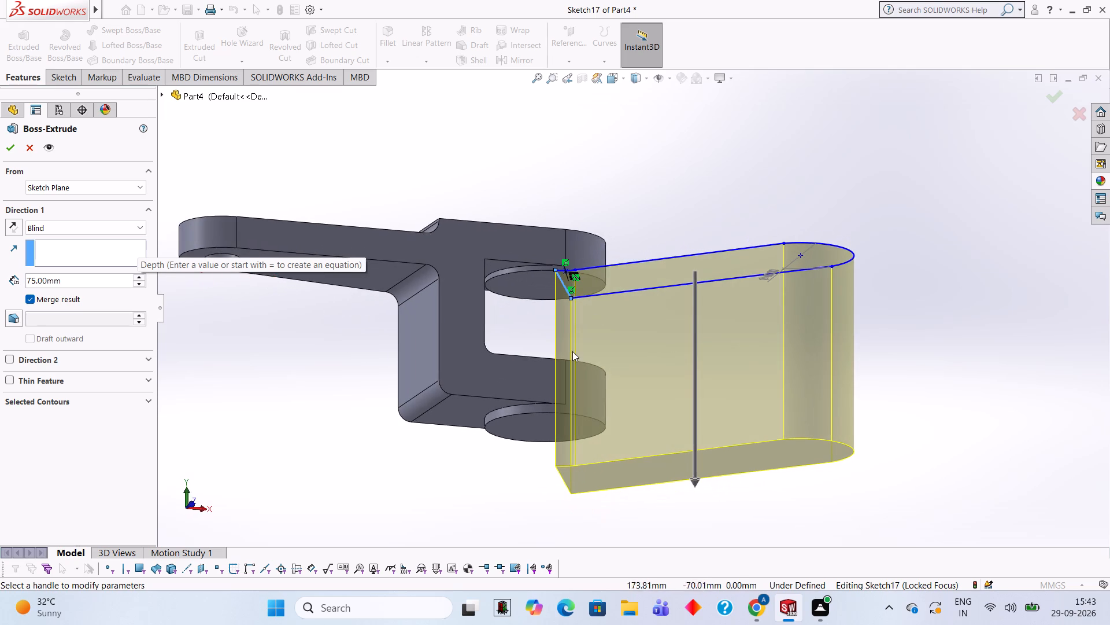
pyautogui.moveTo(714, 214); pyautogui.dragTo(693, 202, button='middle')
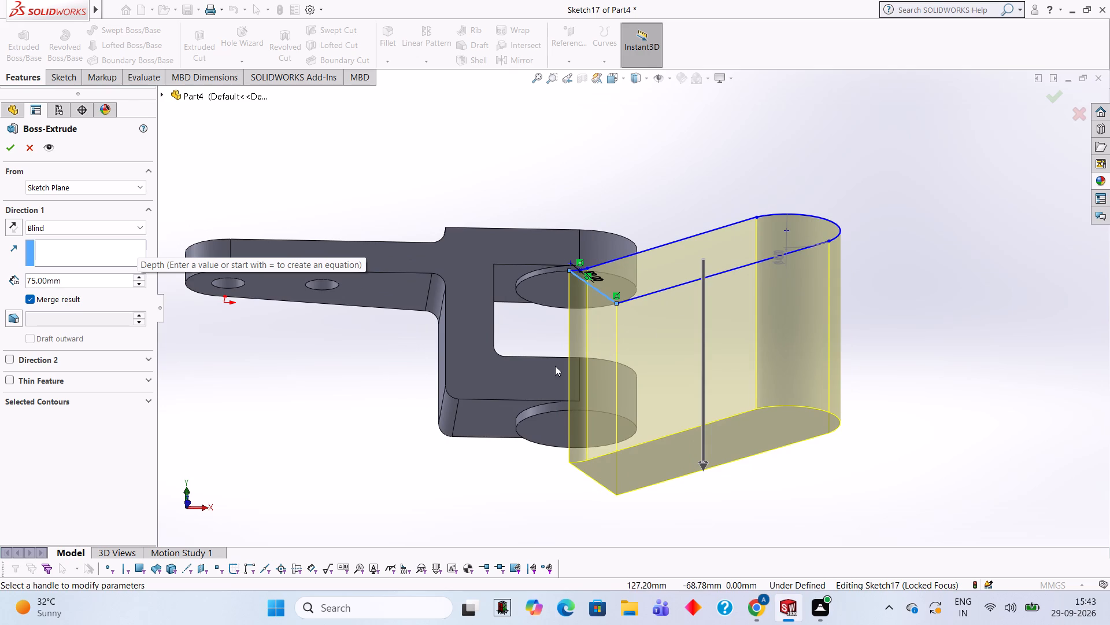
pyautogui.moveTo(555, 366); pyautogui.dragTo(544, 284, button='middle')
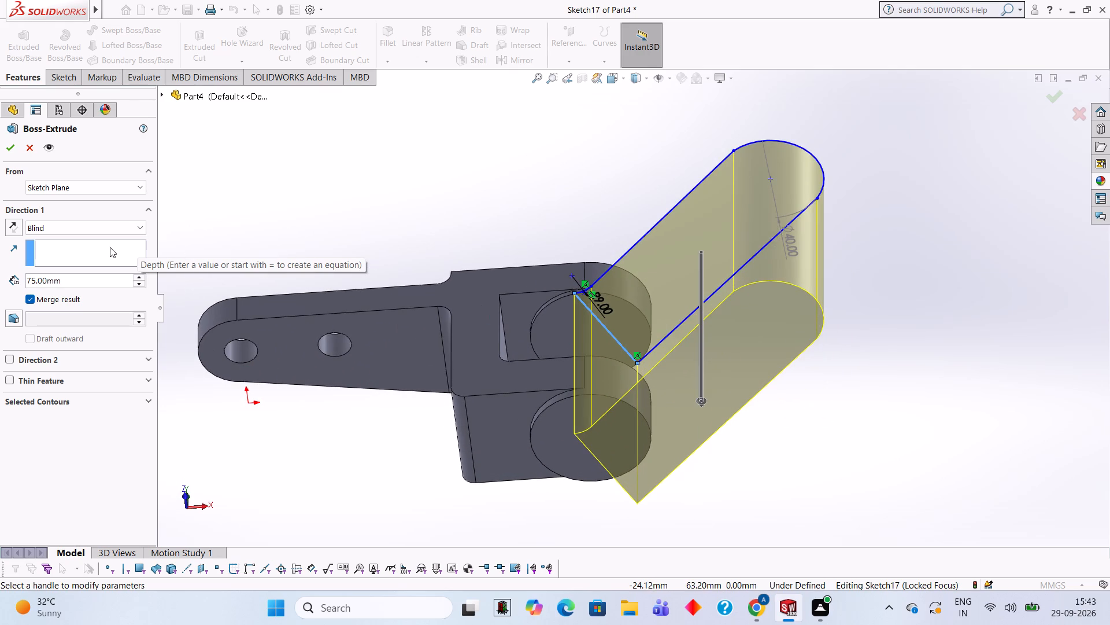
pyautogui.click(84, 280)
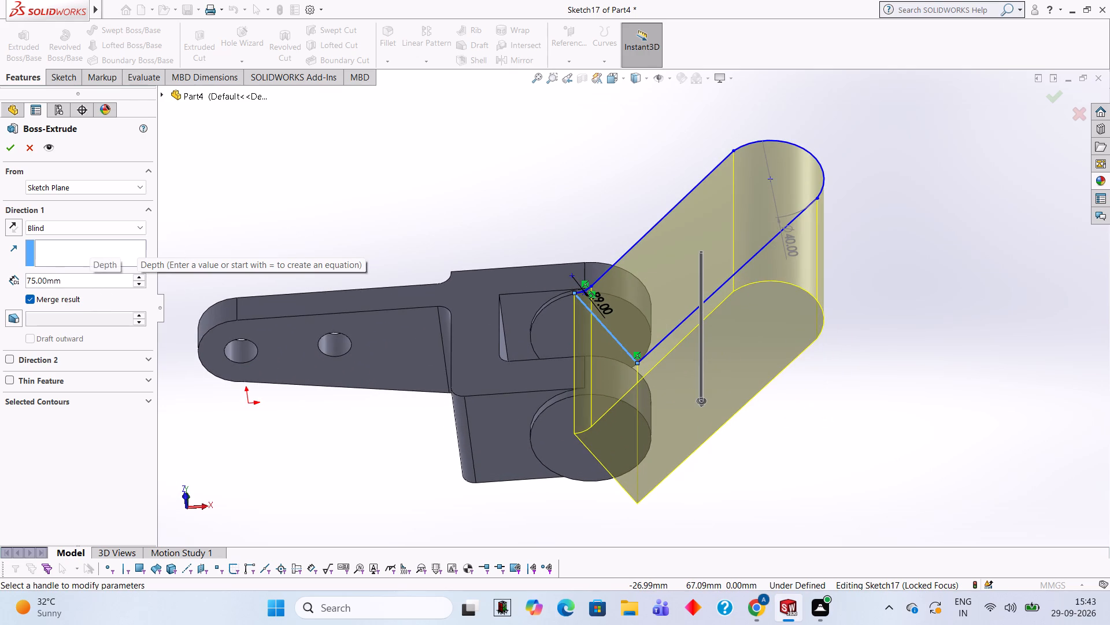
pyautogui.press('BackSpace')
pyautogui.press('BackSpace')
pyautogui.press('BackSpace')
pyautogui.press('BackSpace')
pyautogui.press('BackSpace')
pyautogui.press('BackSpace')
pyautogui.press('BackSpace')
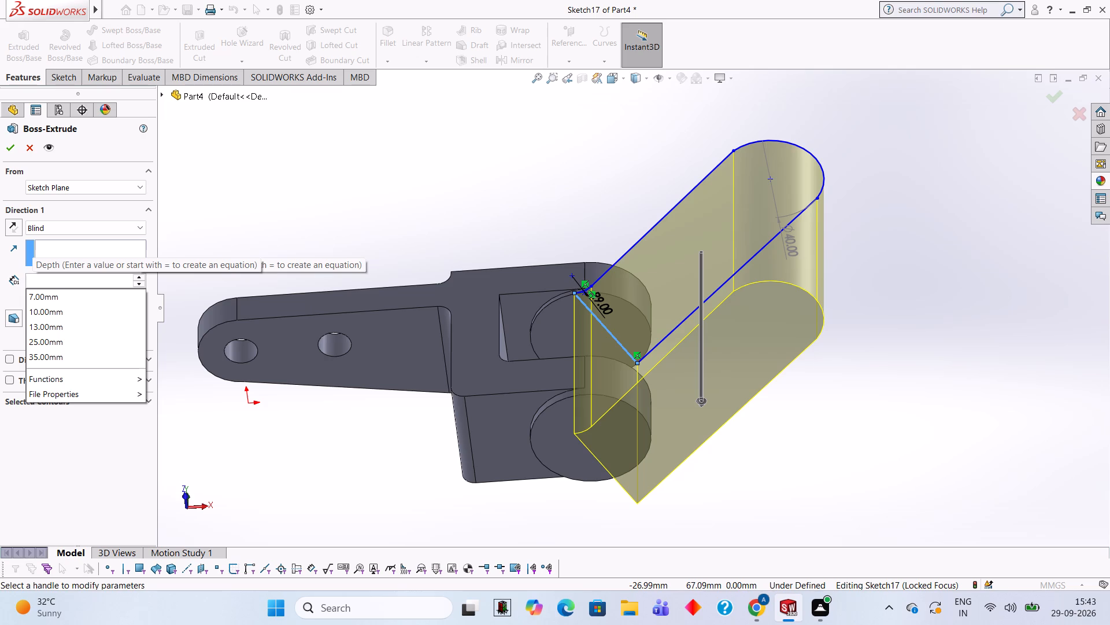
pyautogui.write('12')
pyautogui.press('Return')
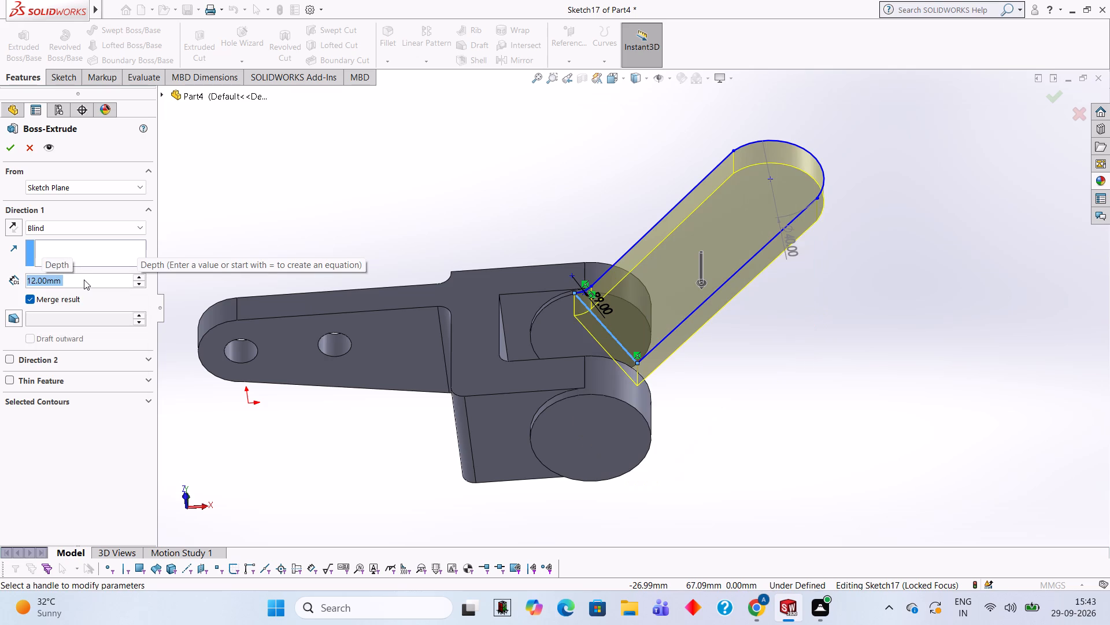
pyautogui.click(12, 235)
pyautogui.moveTo(494, 192); pyautogui.dragTo(506, 198, button='middle')
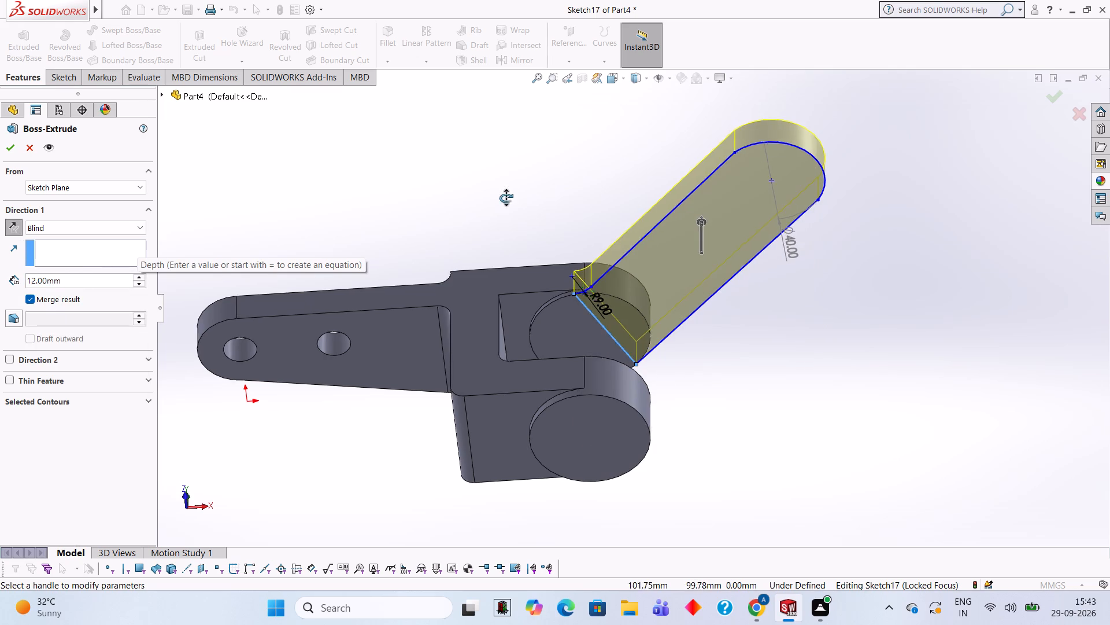
pyautogui.moveTo(506, 198); pyautogui.dragTo(510, 312, button='middle')
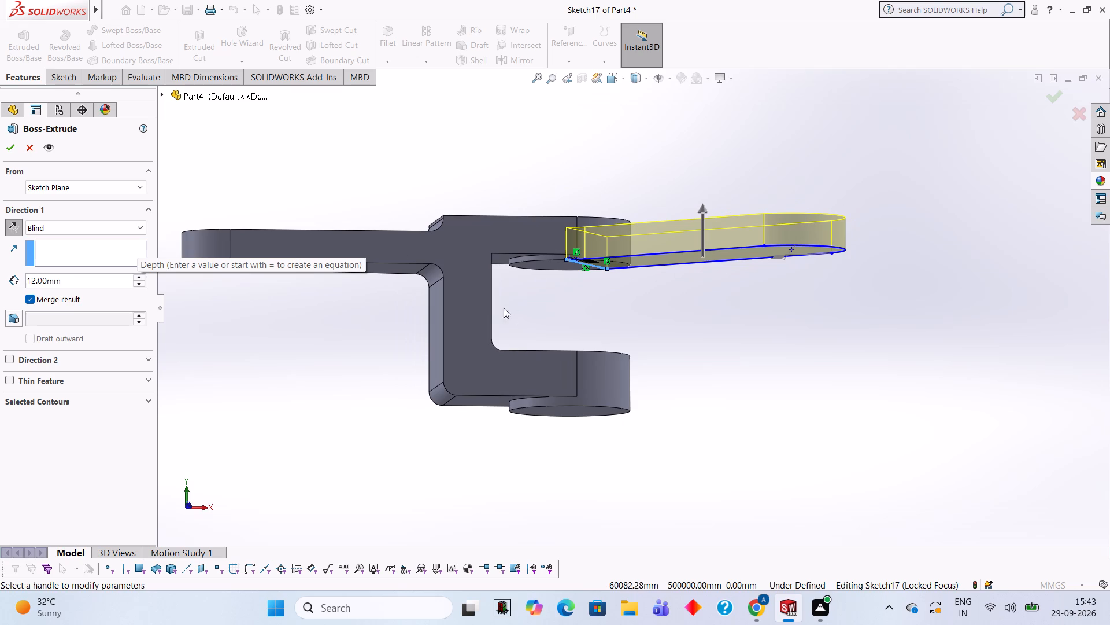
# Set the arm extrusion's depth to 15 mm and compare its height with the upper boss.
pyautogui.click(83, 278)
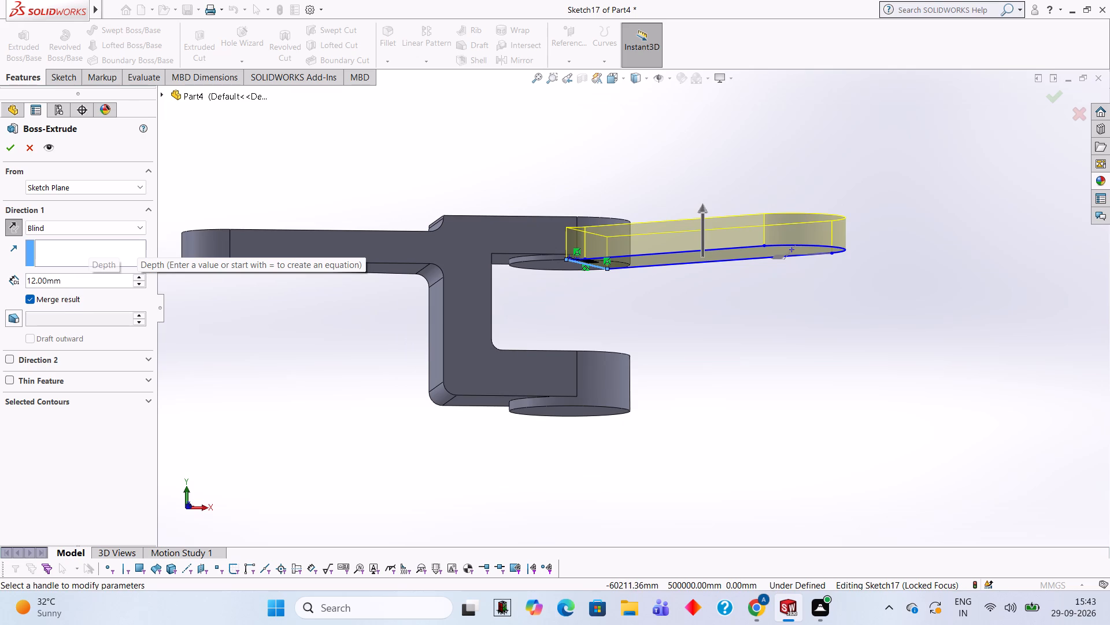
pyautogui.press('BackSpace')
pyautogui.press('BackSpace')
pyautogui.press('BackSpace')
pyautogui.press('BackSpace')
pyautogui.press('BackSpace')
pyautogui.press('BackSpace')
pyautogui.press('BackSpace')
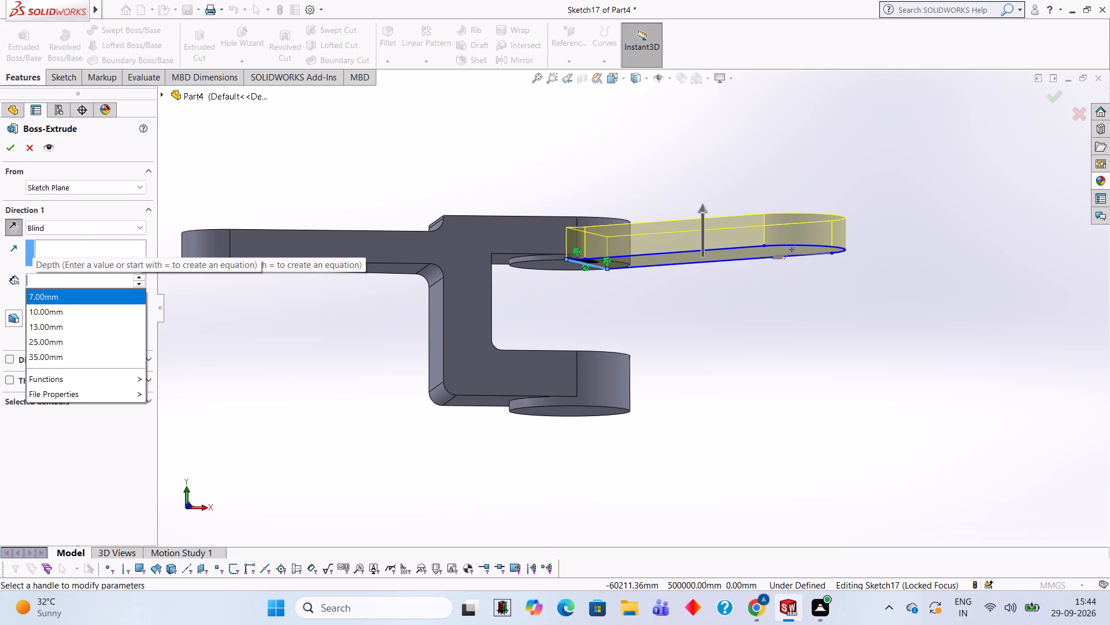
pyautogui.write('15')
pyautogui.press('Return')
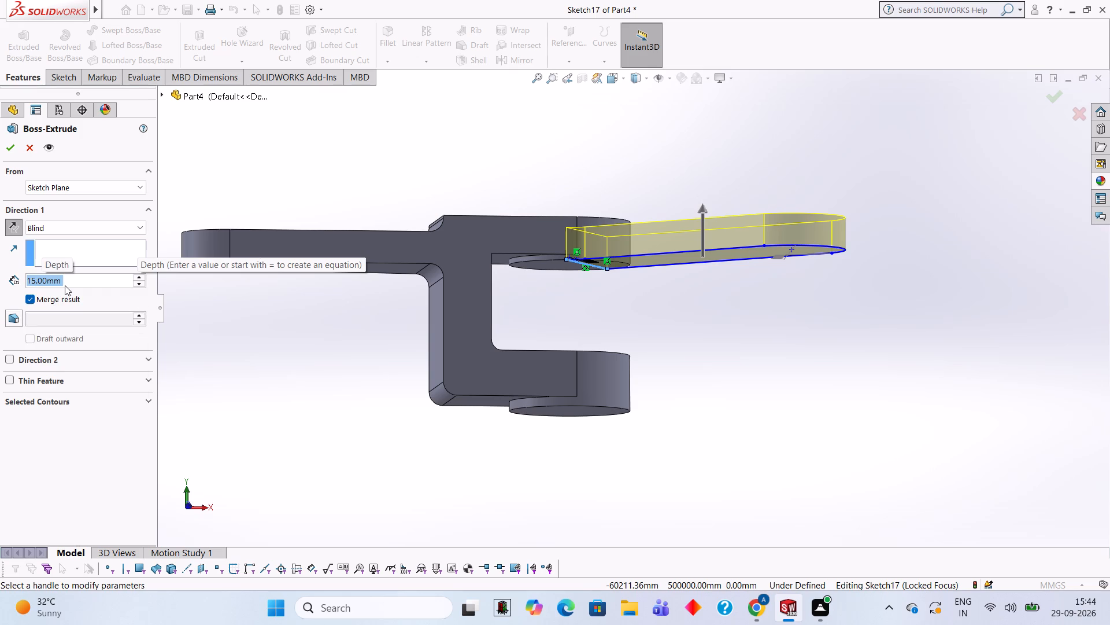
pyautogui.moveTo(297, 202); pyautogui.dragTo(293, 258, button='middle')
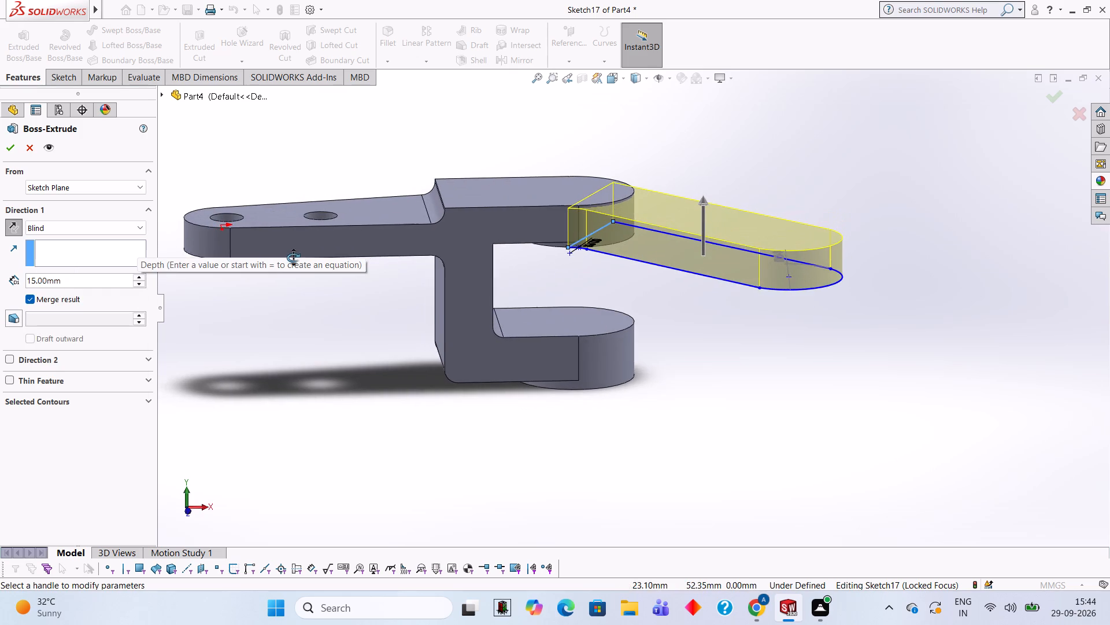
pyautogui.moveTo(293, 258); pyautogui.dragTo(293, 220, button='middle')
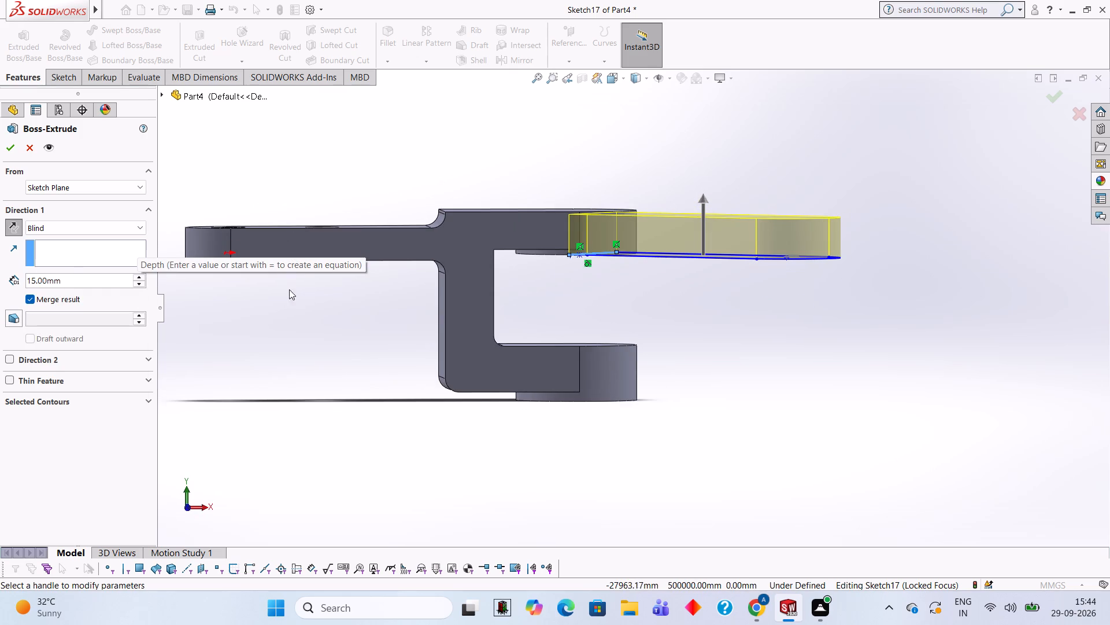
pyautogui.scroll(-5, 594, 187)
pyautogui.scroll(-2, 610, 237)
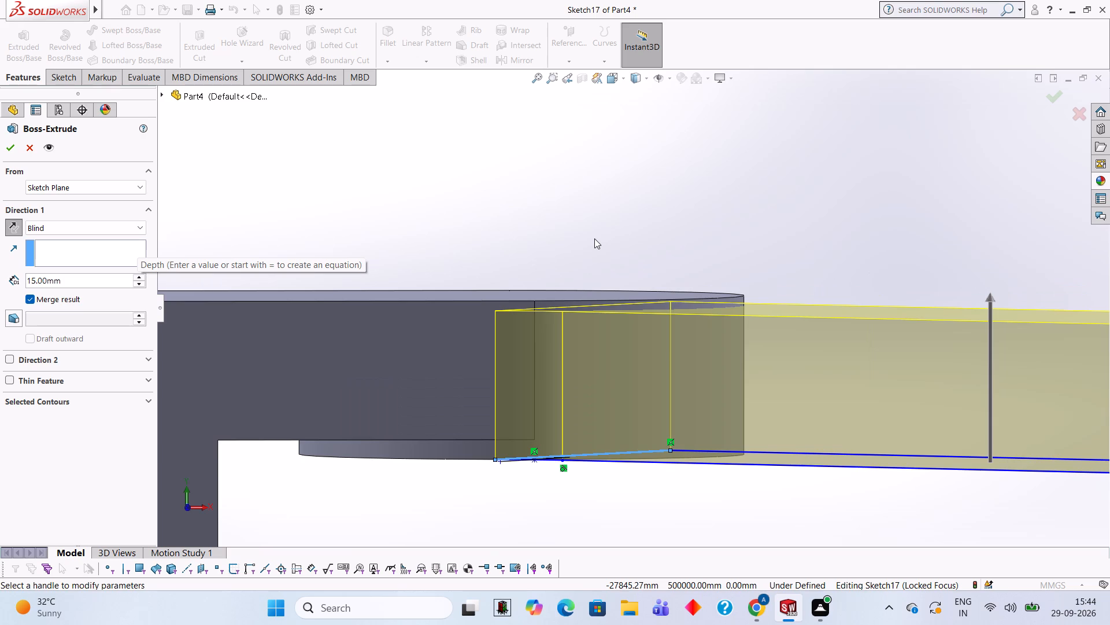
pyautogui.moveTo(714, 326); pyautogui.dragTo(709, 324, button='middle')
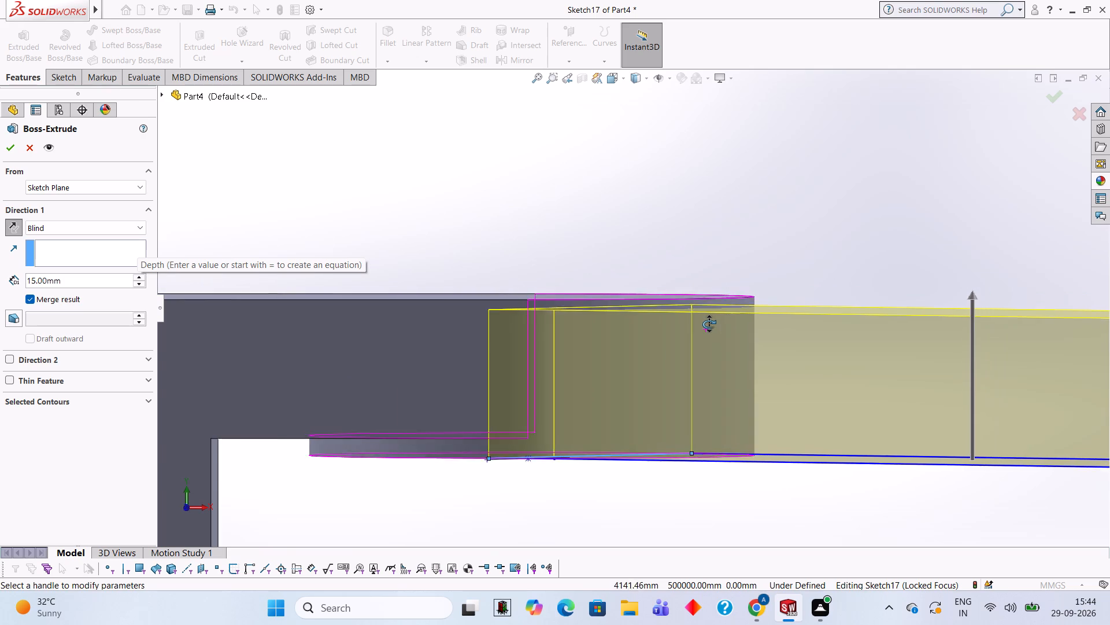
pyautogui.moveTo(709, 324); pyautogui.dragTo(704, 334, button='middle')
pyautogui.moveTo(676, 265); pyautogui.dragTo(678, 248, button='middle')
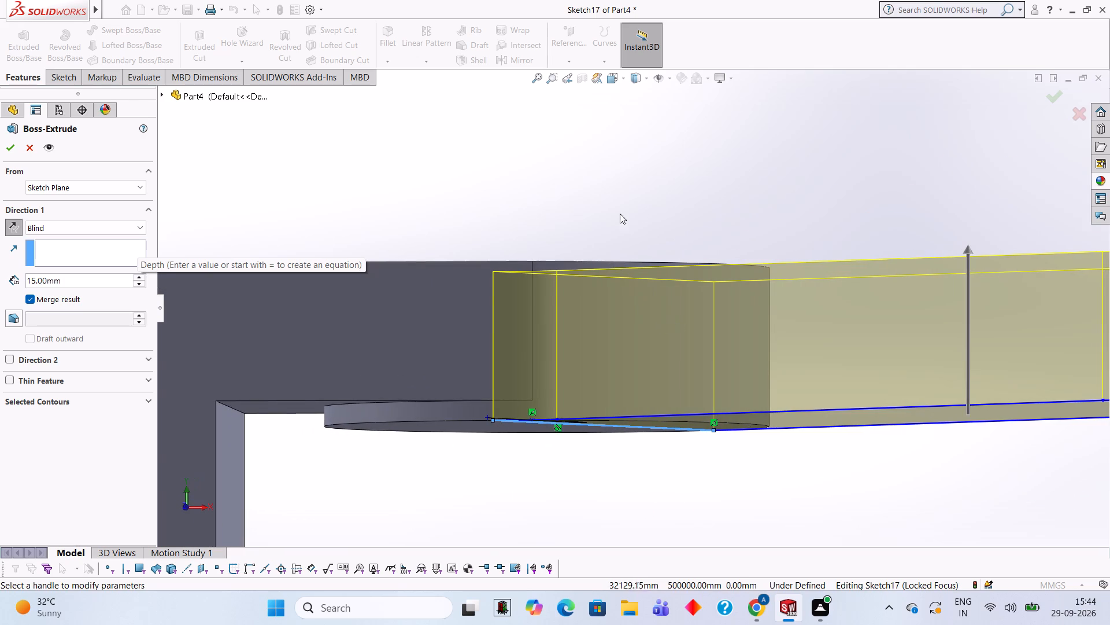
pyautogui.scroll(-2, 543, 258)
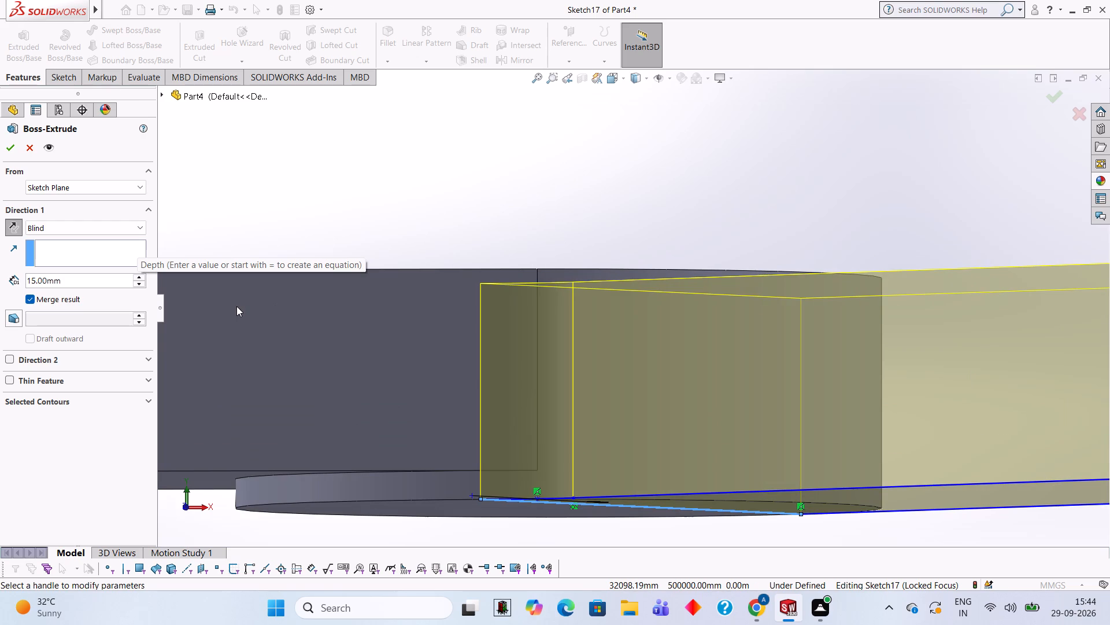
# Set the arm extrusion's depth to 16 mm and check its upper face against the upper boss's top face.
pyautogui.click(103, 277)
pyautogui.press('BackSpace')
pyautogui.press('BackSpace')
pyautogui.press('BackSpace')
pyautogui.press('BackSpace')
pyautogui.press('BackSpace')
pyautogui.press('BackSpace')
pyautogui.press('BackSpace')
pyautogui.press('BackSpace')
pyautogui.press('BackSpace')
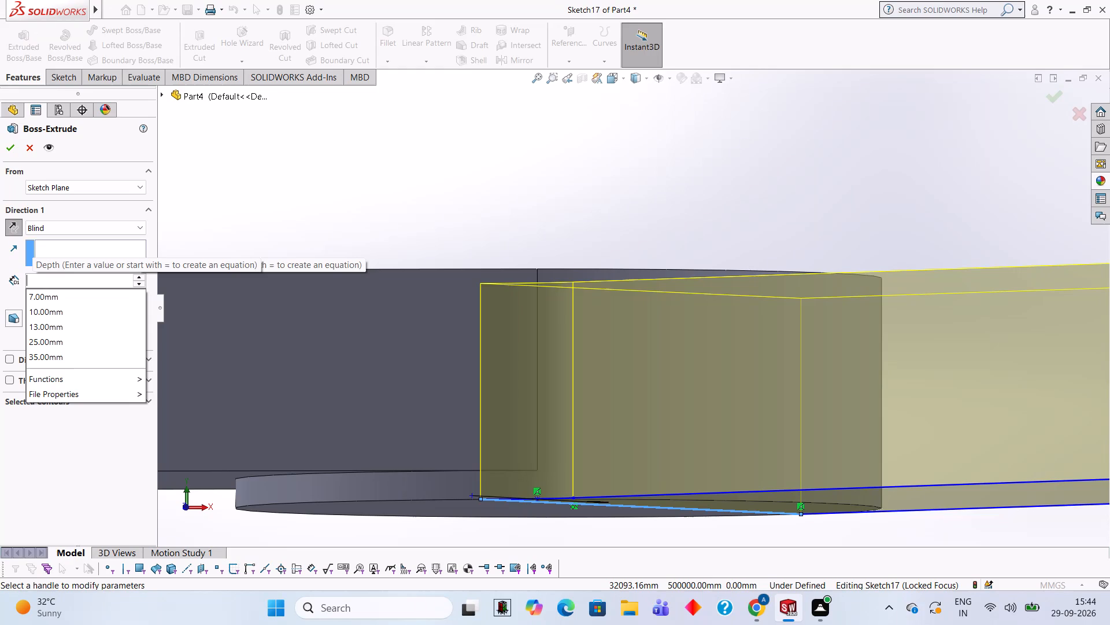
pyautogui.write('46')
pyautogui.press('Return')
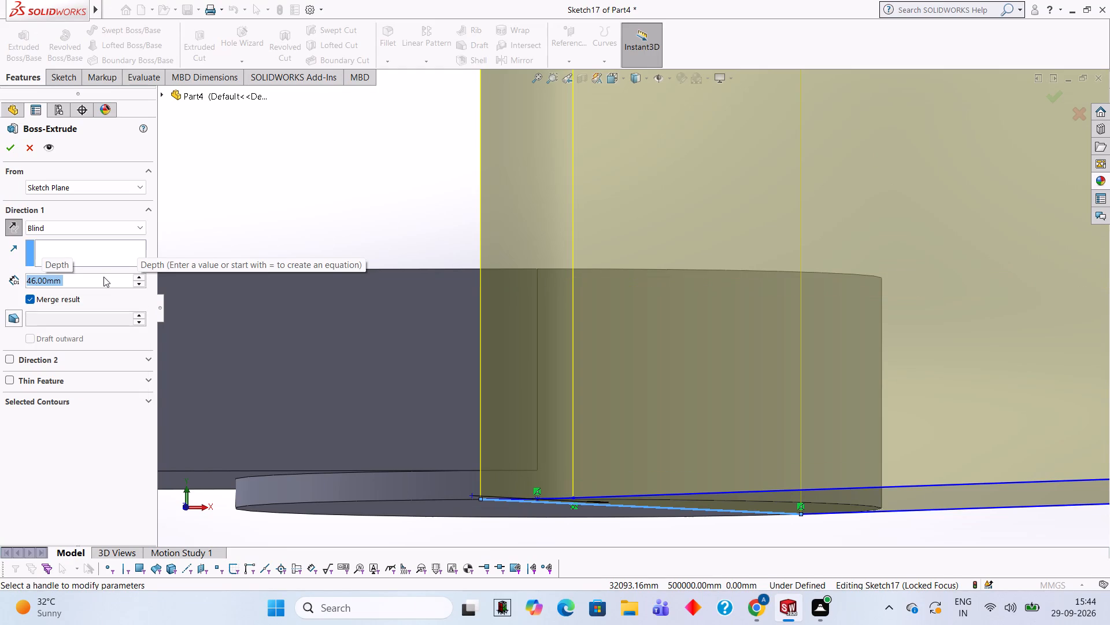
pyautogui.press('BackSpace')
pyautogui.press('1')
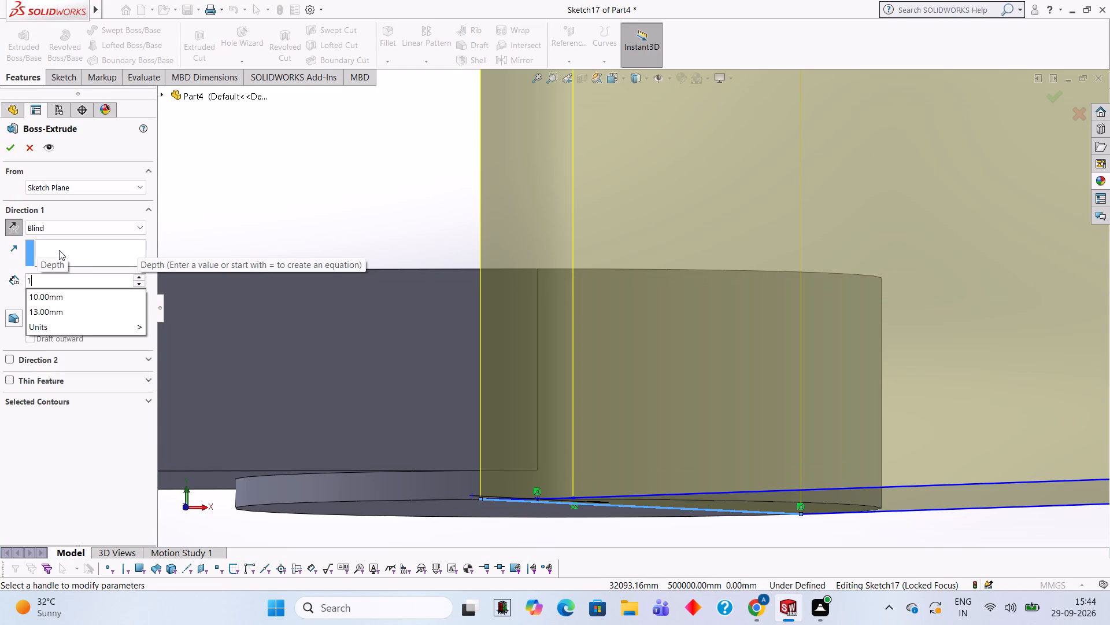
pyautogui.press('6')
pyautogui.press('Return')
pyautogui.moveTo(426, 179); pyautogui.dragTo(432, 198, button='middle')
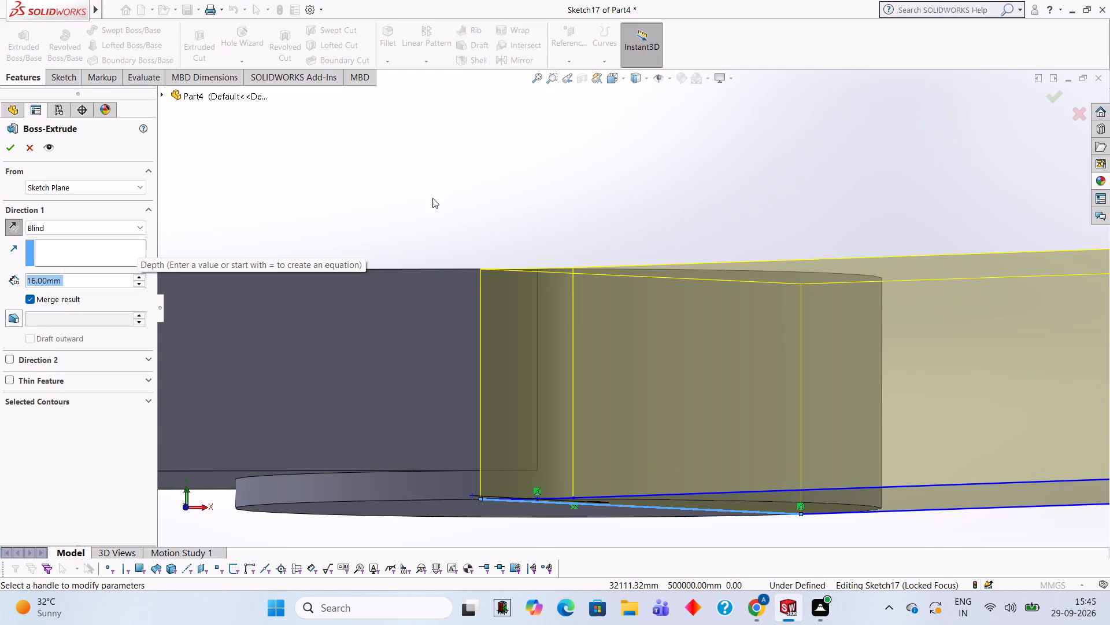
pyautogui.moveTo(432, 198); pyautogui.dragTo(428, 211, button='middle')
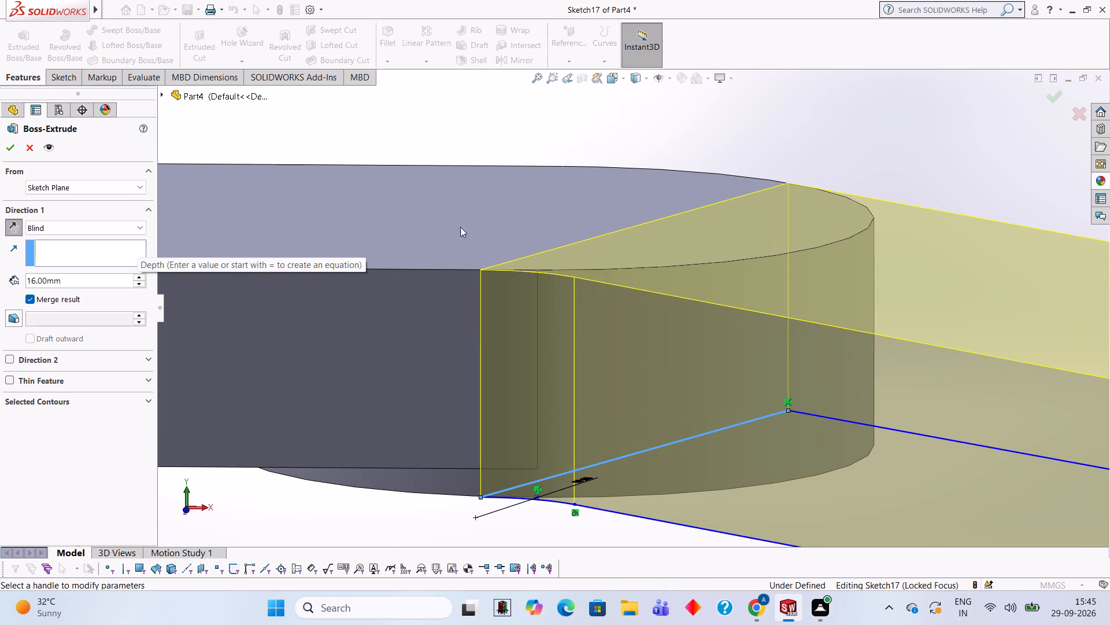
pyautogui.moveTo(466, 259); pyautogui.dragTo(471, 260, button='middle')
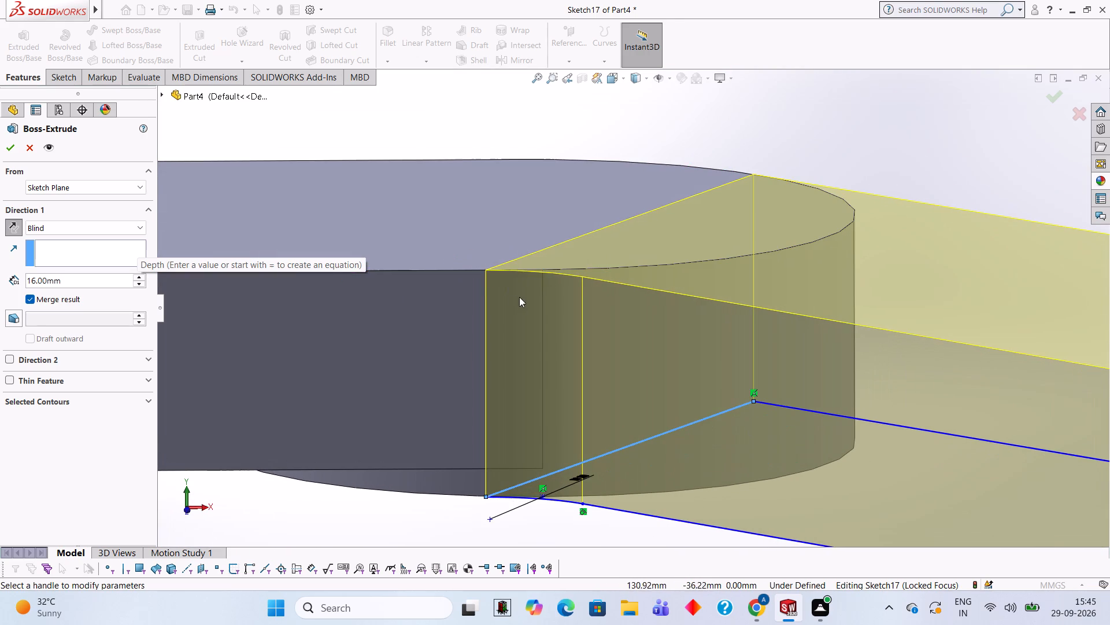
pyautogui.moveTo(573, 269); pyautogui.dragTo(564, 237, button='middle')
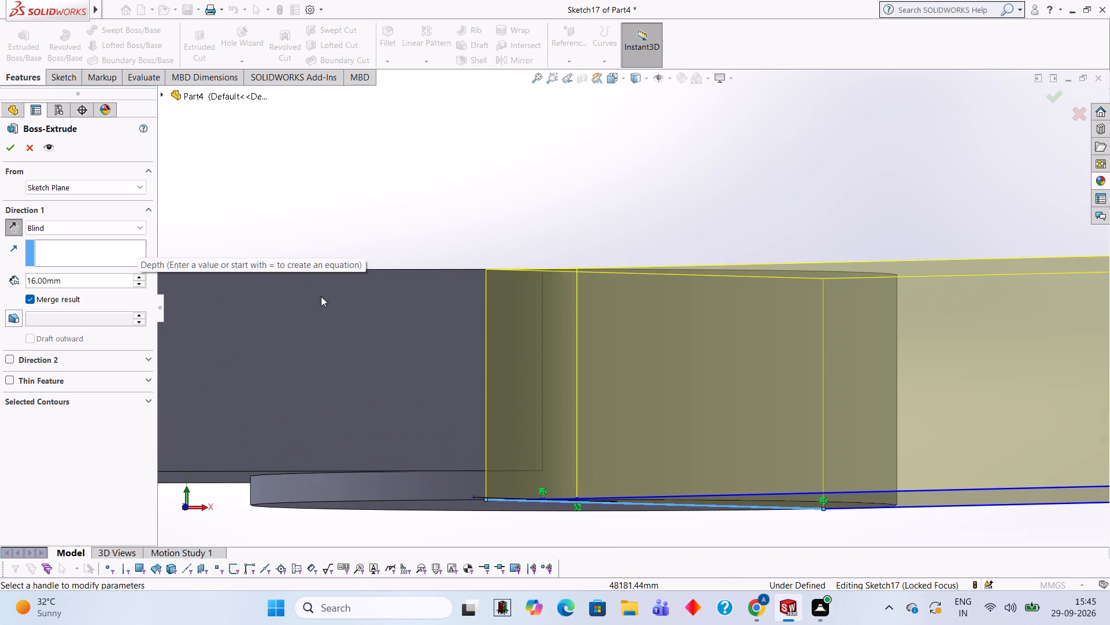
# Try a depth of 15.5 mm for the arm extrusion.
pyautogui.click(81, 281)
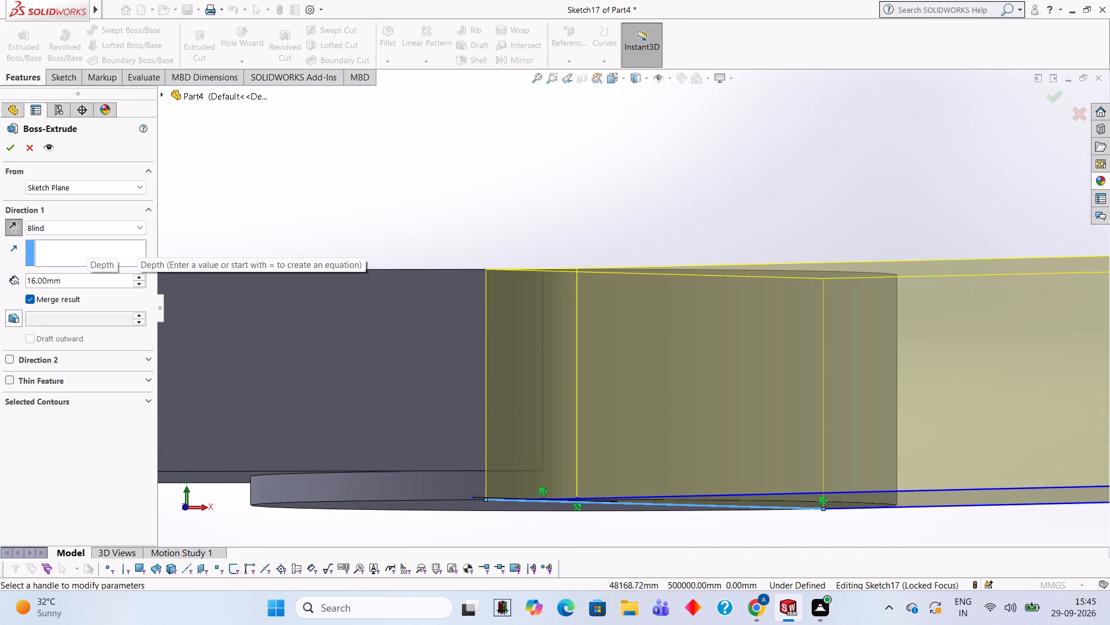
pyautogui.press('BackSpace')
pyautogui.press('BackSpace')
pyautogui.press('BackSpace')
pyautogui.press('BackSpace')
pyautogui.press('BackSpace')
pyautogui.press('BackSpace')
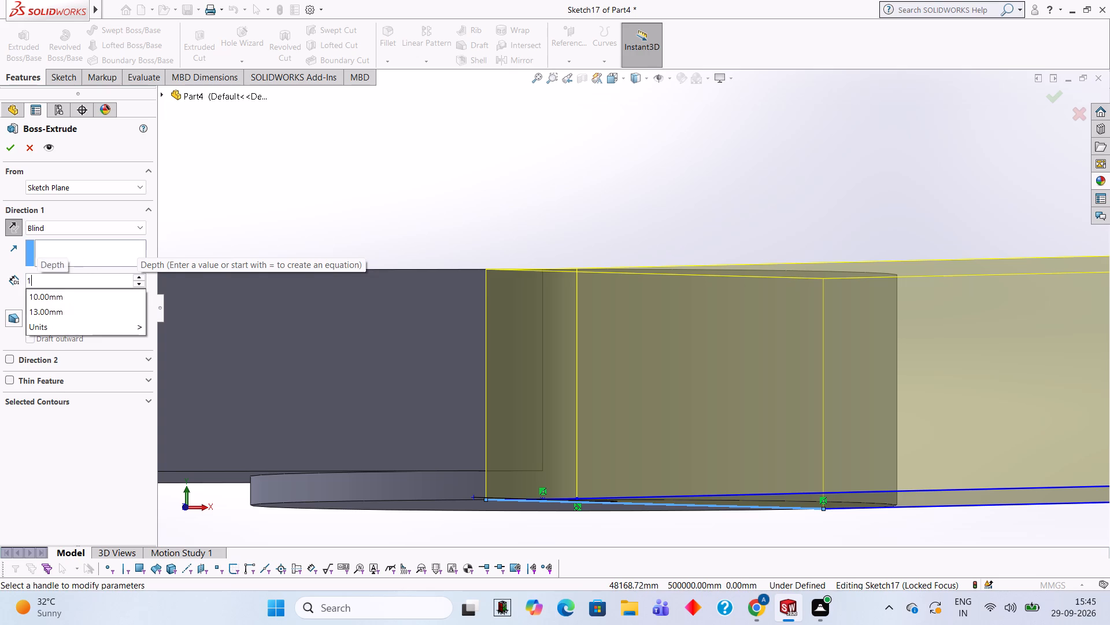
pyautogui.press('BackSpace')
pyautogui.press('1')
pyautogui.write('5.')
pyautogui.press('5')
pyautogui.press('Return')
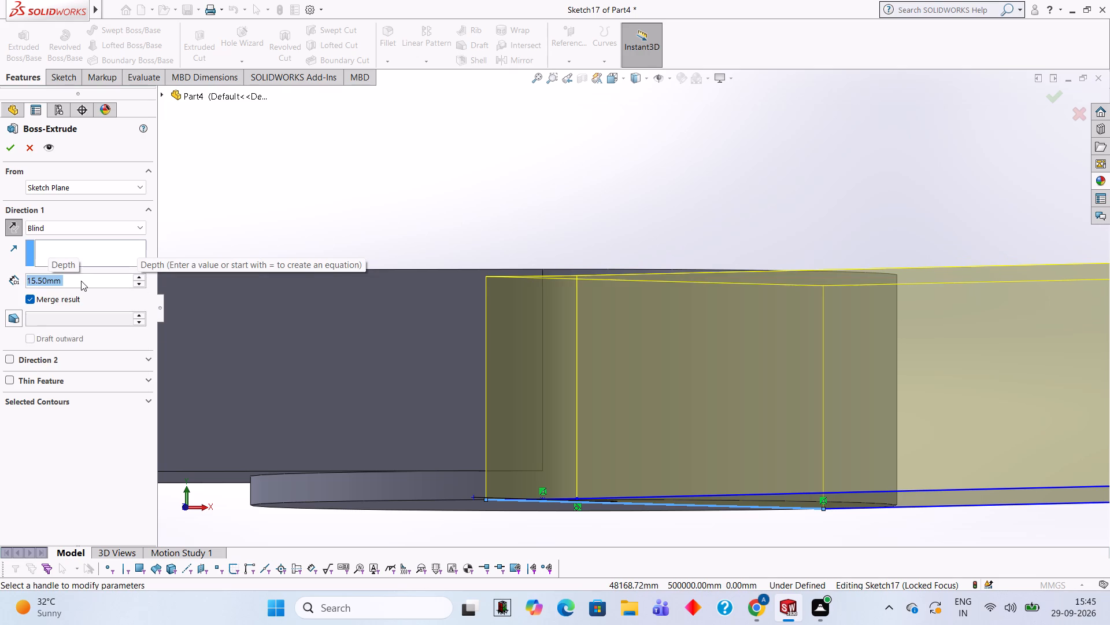
# Set the arm extrusion's depth to 16 mm and finish the boss extrusion.
pyautogui.write('16')
pyautogui.press('Return')
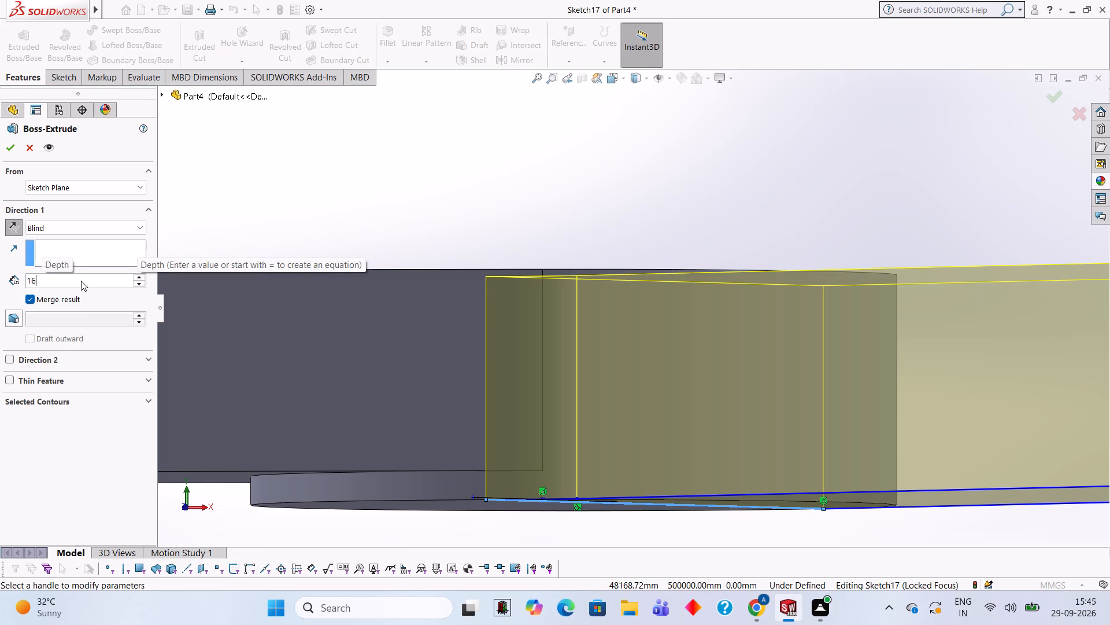
pyautogui.click(9, 151)
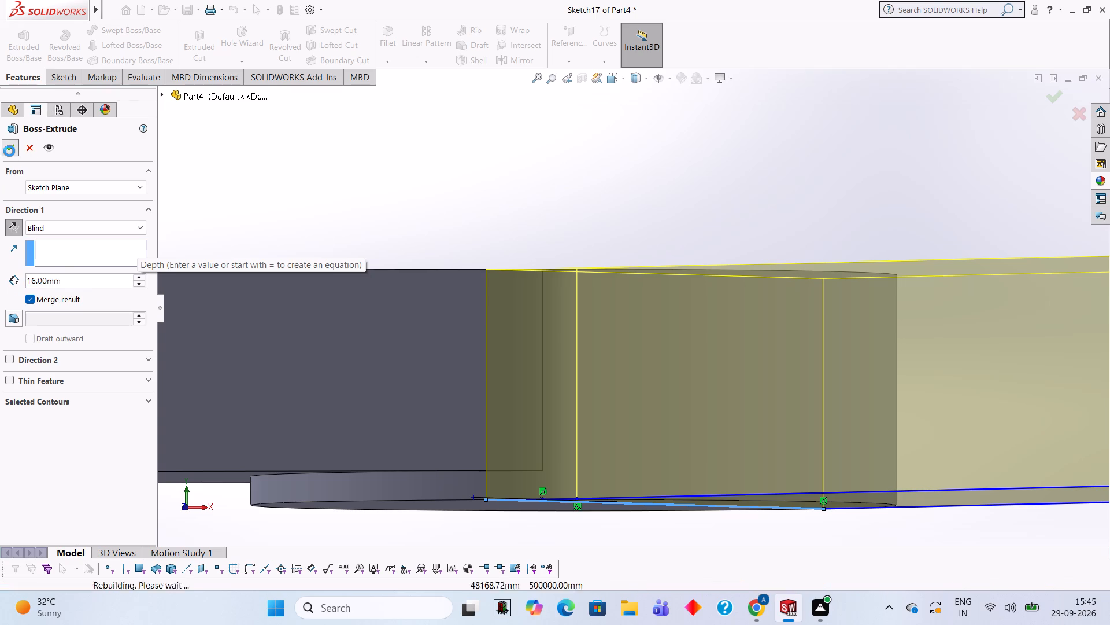
# Inspect the extruded angled arm and its connection to the C-shaped block from several sides.
pyautogui.scroll(1, 503, 163)
pyautogui.moveTo(501, 248); pyautogui.dragTo(498, 329, button='middle')
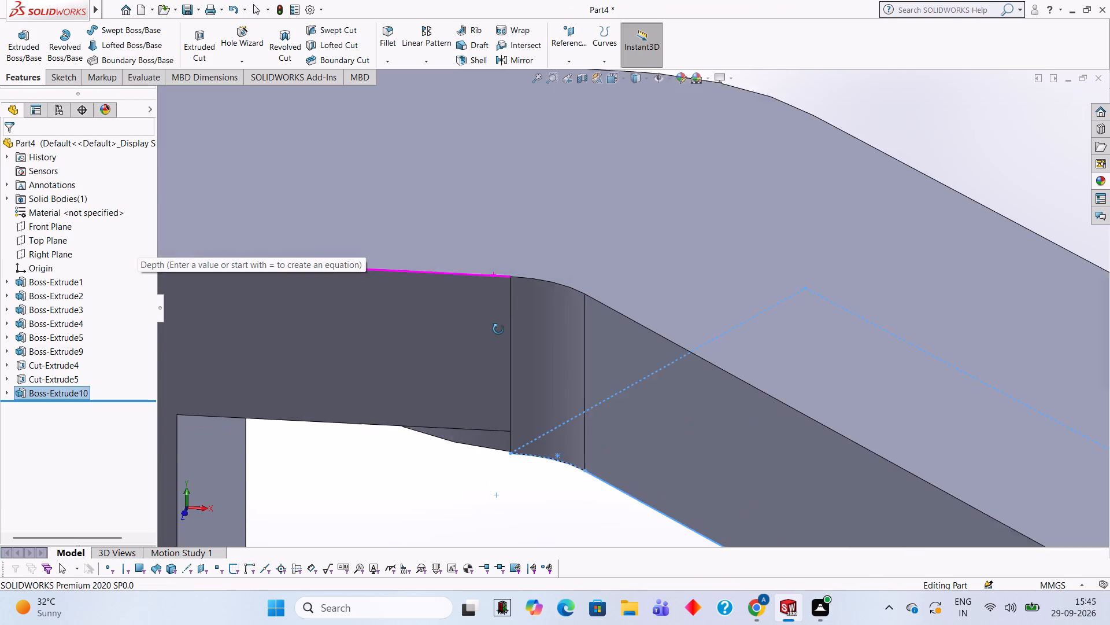
pyautogui.moveTo(498, 329); pyautogui.dragTo(497, 329, button='middle')
pyautogui.scroll(4, 553, 289)
pyautogui.moveTo(704, 380); pyautogui.dragTo(693, 267, button='middle')
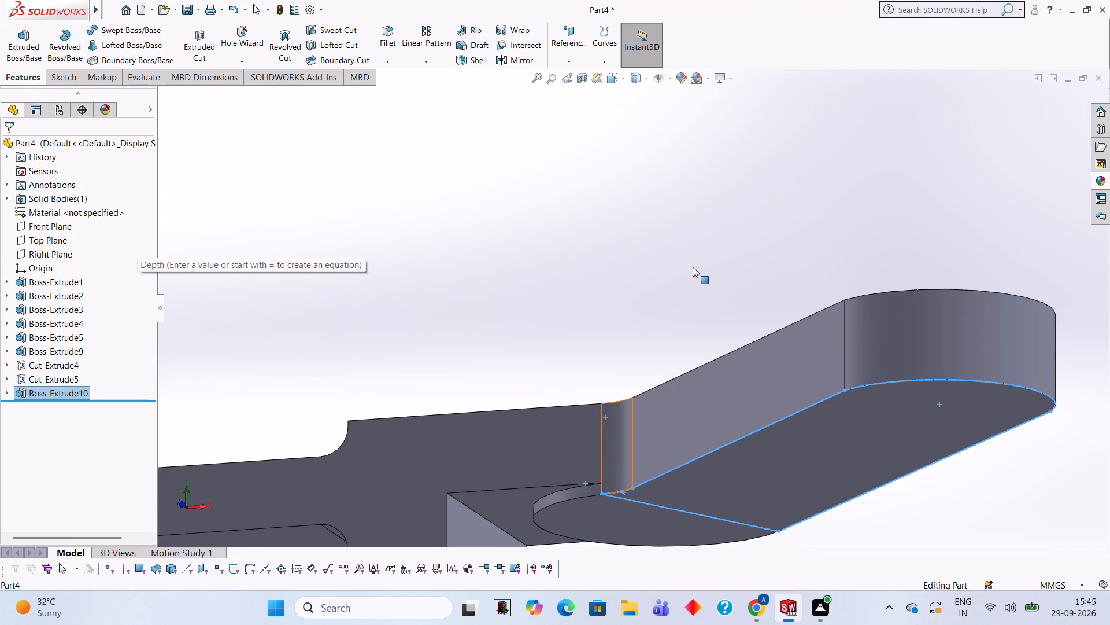
pyautogui.scroll(2, 711, 299)
pyautogui.moveTo(726, 414); pyautogui.dragTo(771, 308, button='middle')
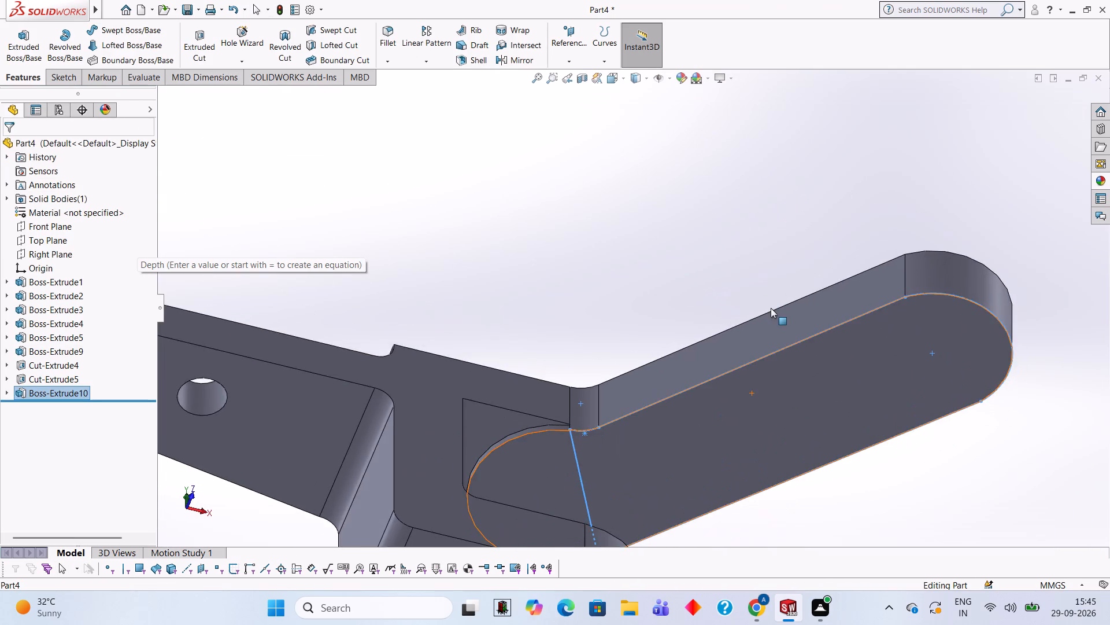
pyautogui.scroll(3, 772, 308)
pyautogui.click(661, 214)
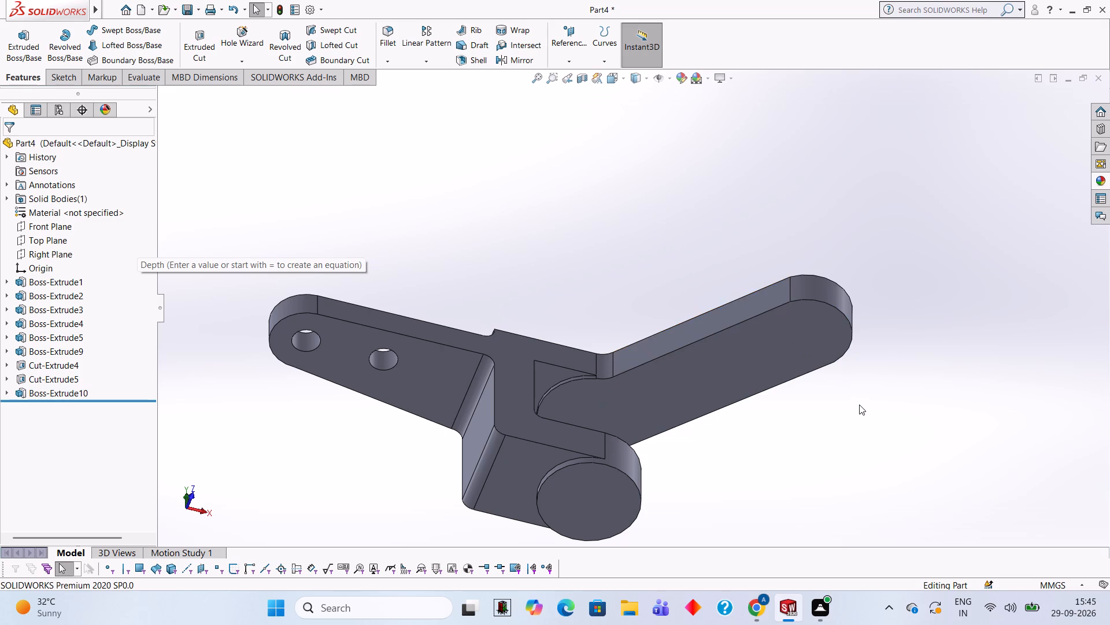
pyautogui.moveTo(859, 406); pyautogui.dragTo(831, 398, button='middle')
pyautogui.scroll(2, 839, 387)
pyautogui.moveTo(753, 344); pyautogui.dragTo(756, 345, button='middle')
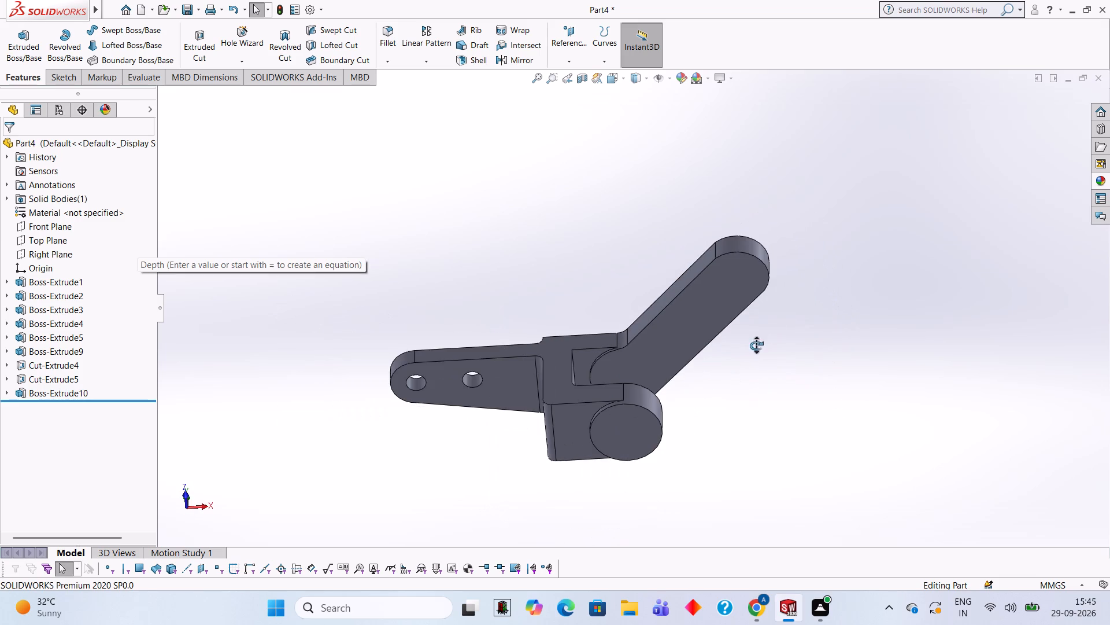
pyautogui.moveTo(756, 345); pyautogui.dragTo(750, 387, button='middle')
pyautogui.scroll(2, 750, 354)
pyautogui.moveTo(750, 354); pyautogui.dragTo(769, 298, button='middle')
pyautogui.scroll(-2, 697, 359)
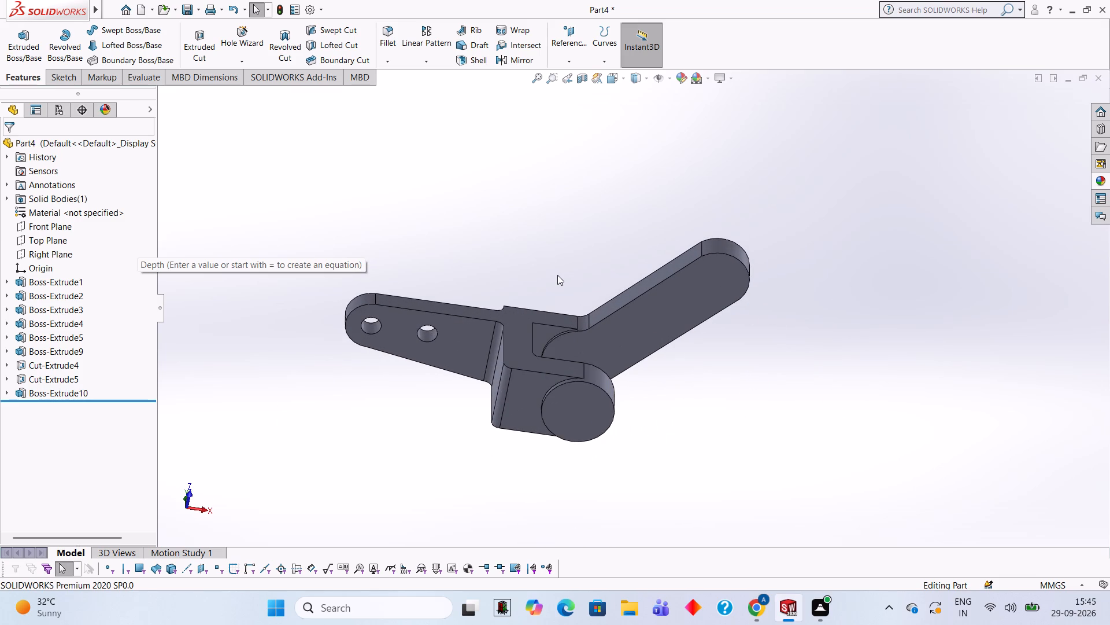
pyautogui.scroll(-2, 759, 430)
pyautogui.moveTo(662, 372); pyautogui.dragTo(639, 353, button='middle')
pyautogui.scroll(2, 691, 358)
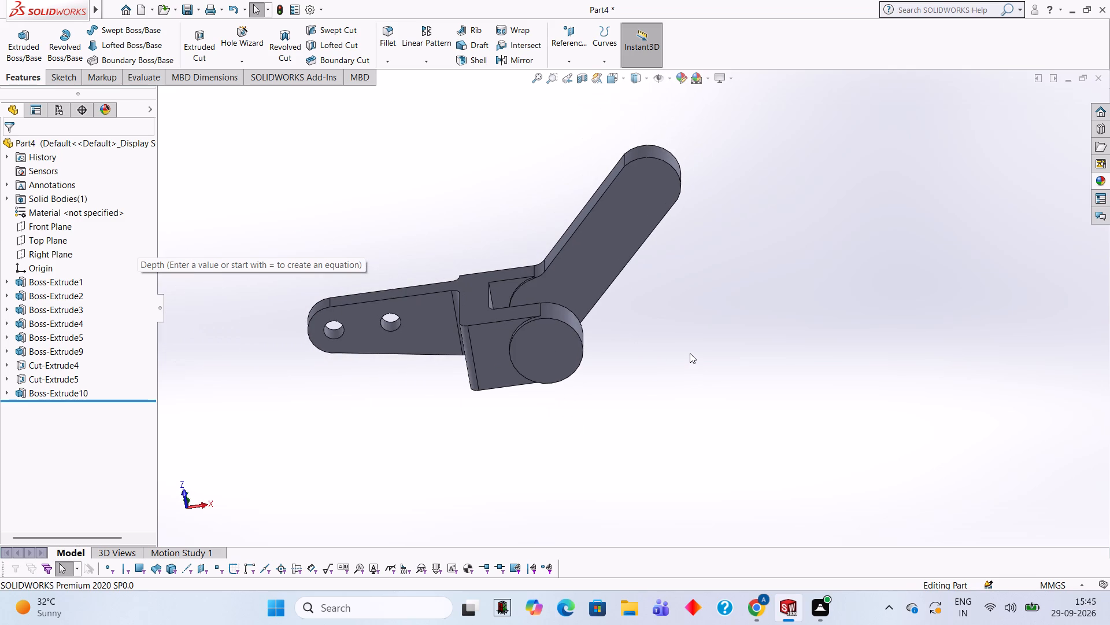
pyautogui.scroll(2, 606, 329)
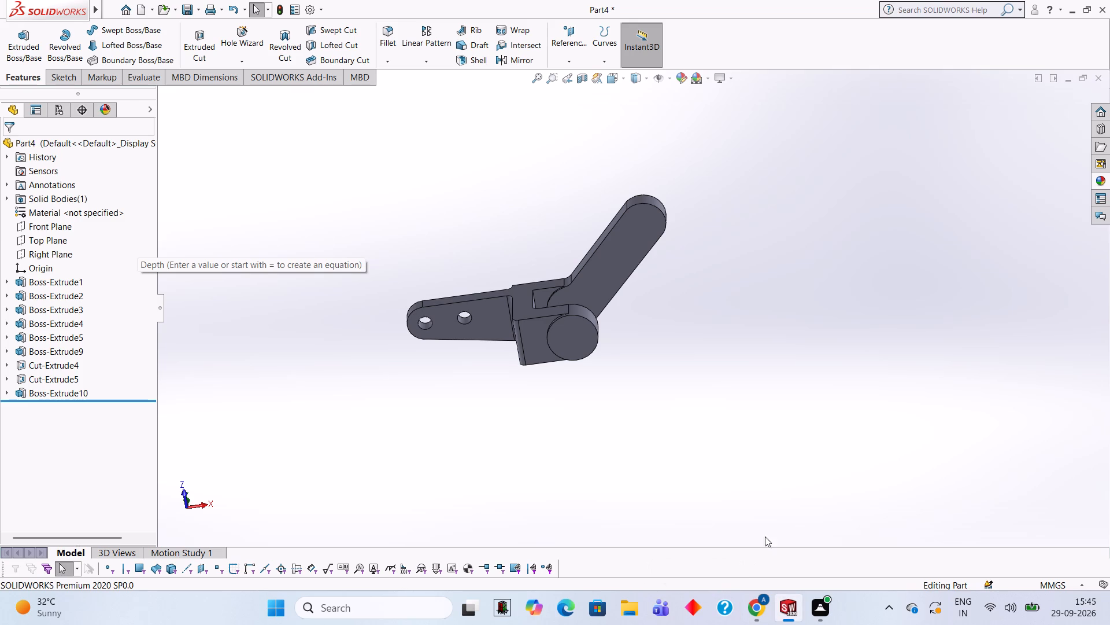
# Examine from below the filleted junction where the angled arm meets the upper boss and block edge.
pyautogui.moveTo(767, 349); pyautogui.dragTo(771, 303, button='middle')
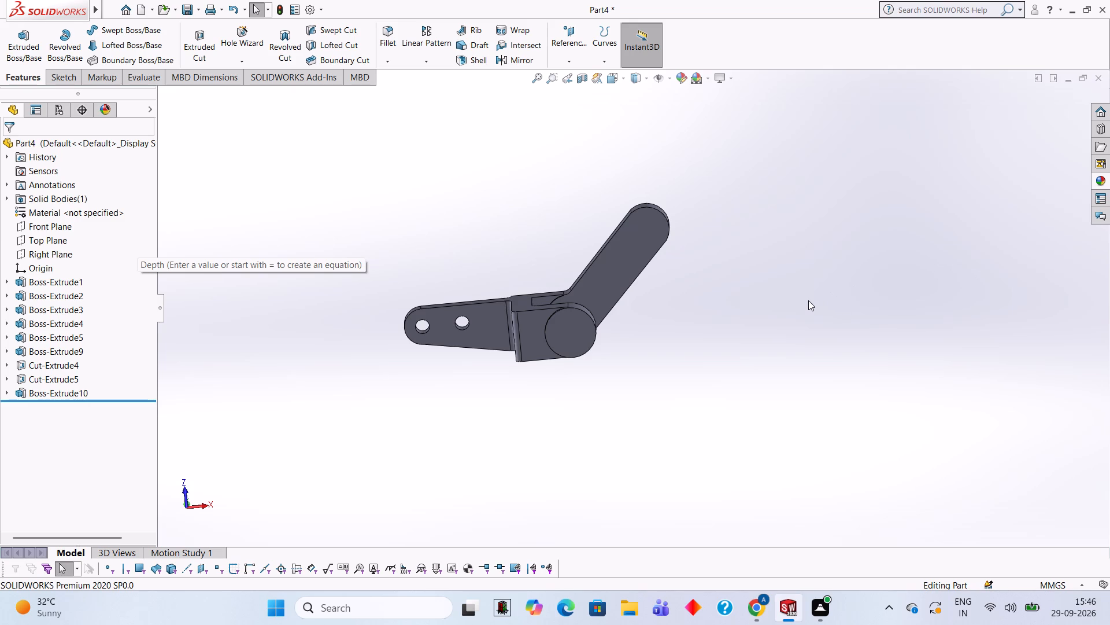
pyautogui.moveTo(642, 333); pyautogui.dragTo(641, 274, button='middle')
pyautogui.scroll(-1, 641, 274)
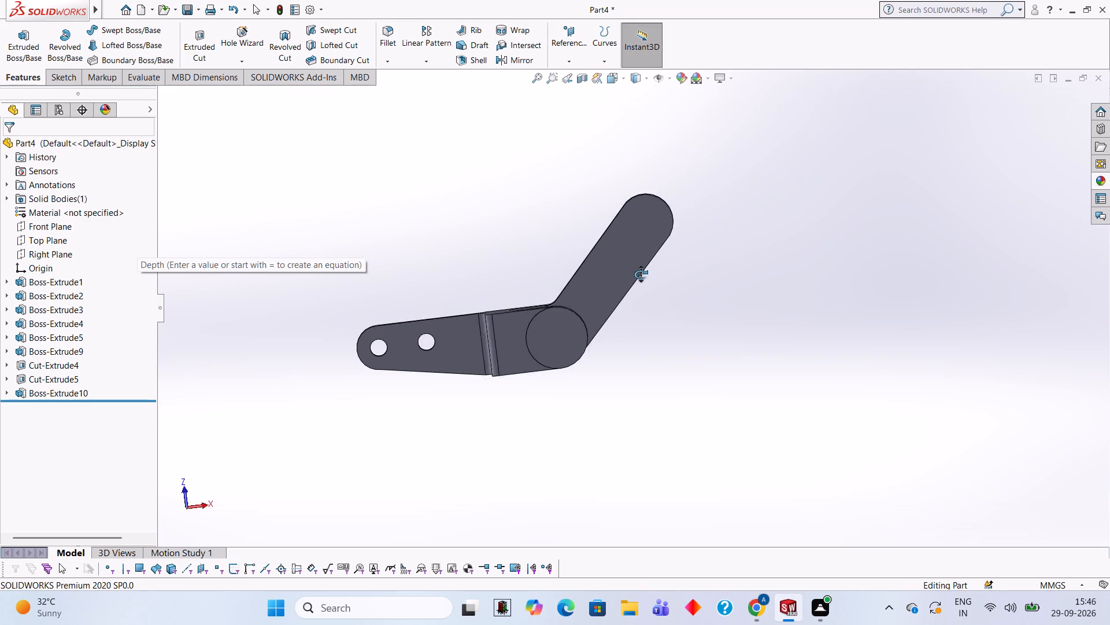
pyautogui.moveTo(641, 274); pyautogui.dragTo(647, 278, button='middle')
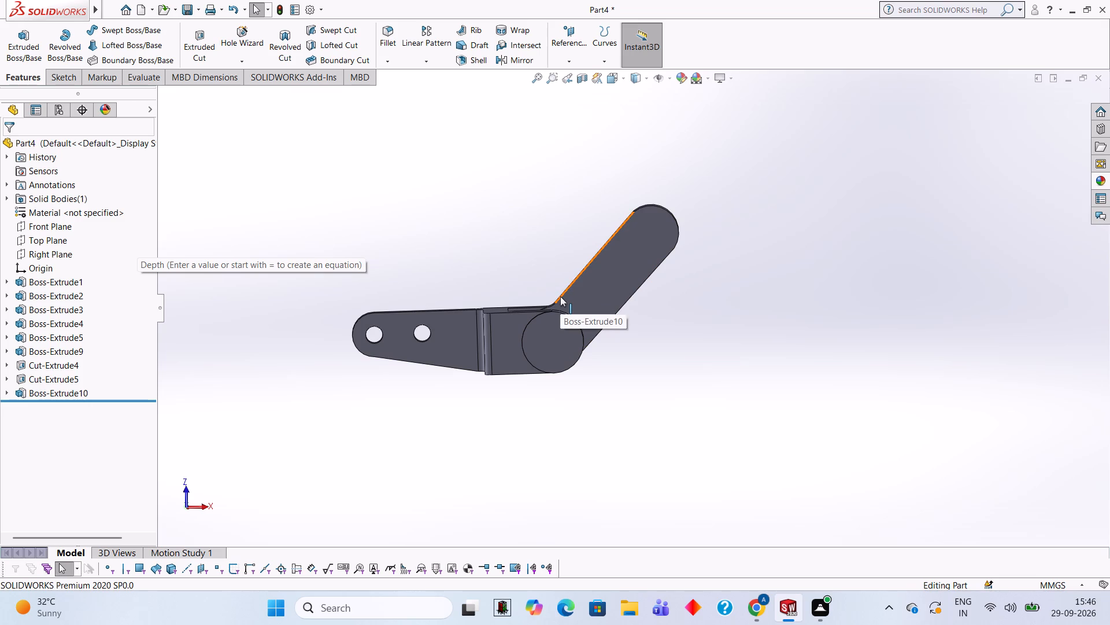
pyautogui.scroll(-3, 560, 296)
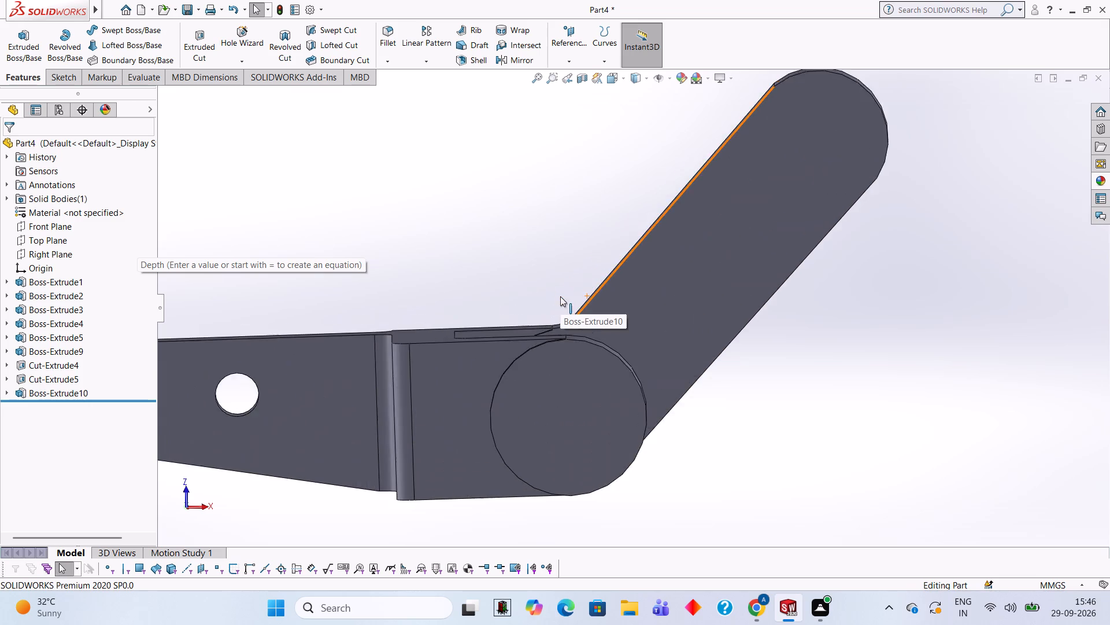
pyautogui.scroll(-5, 560, 296)
pyautogui.scroll(-3, 578, 366)
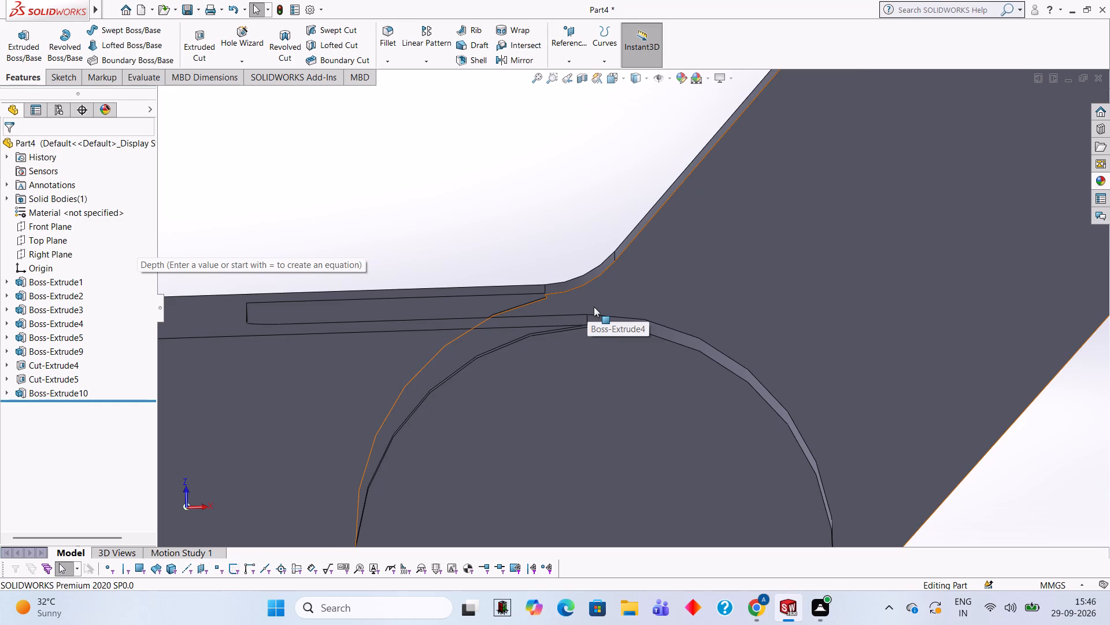
# Undo the angled arm's boss extrusion to return to its profile sketch.
pyautogui.scroll(2, 594, 307)
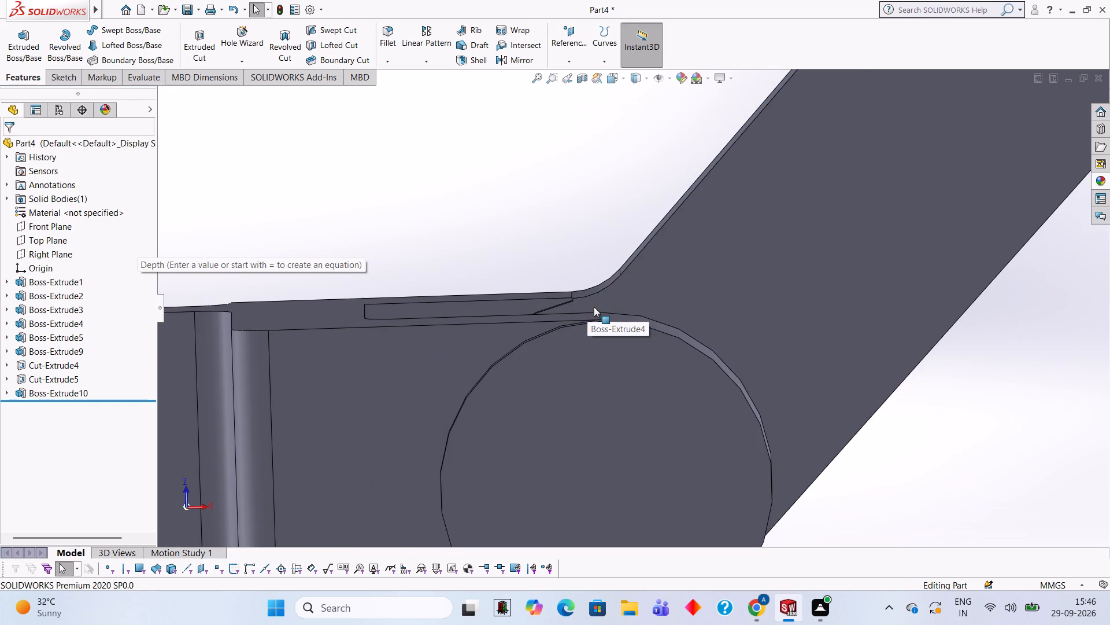
pyautogui.scroll(5, 594, 307)
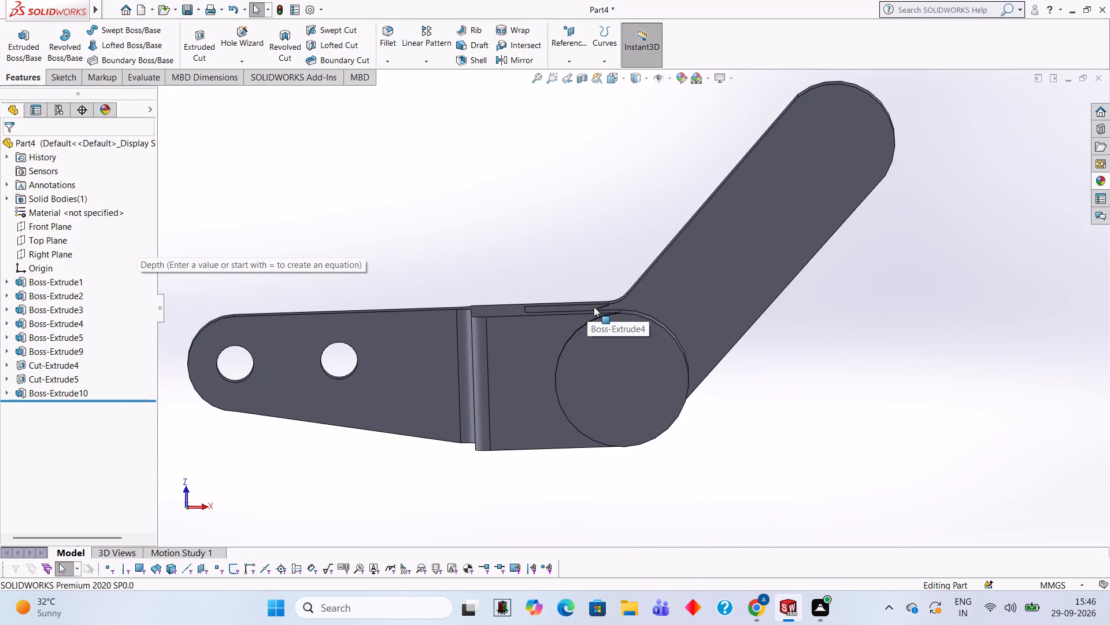
pyautogui.hotkey('ctrl', 'z')
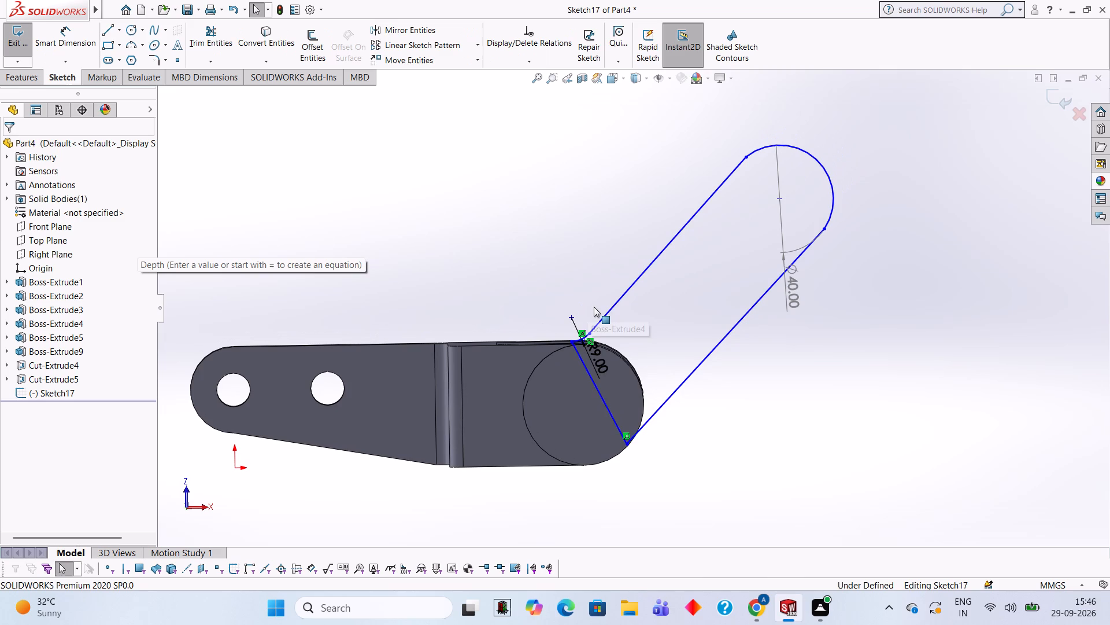
# Trim away the arm profile's upper slanted line, the closing line across the boss and the R9 fillet arc.
pyautogui.scroll(-4, 637, 337)
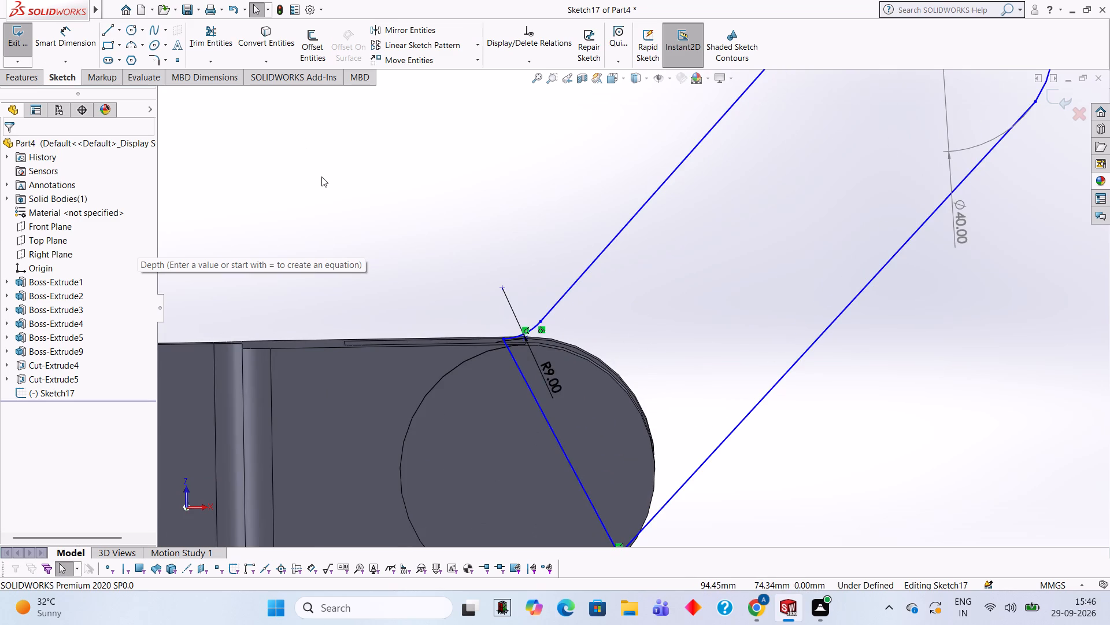
pyautogui.click(220, 49)
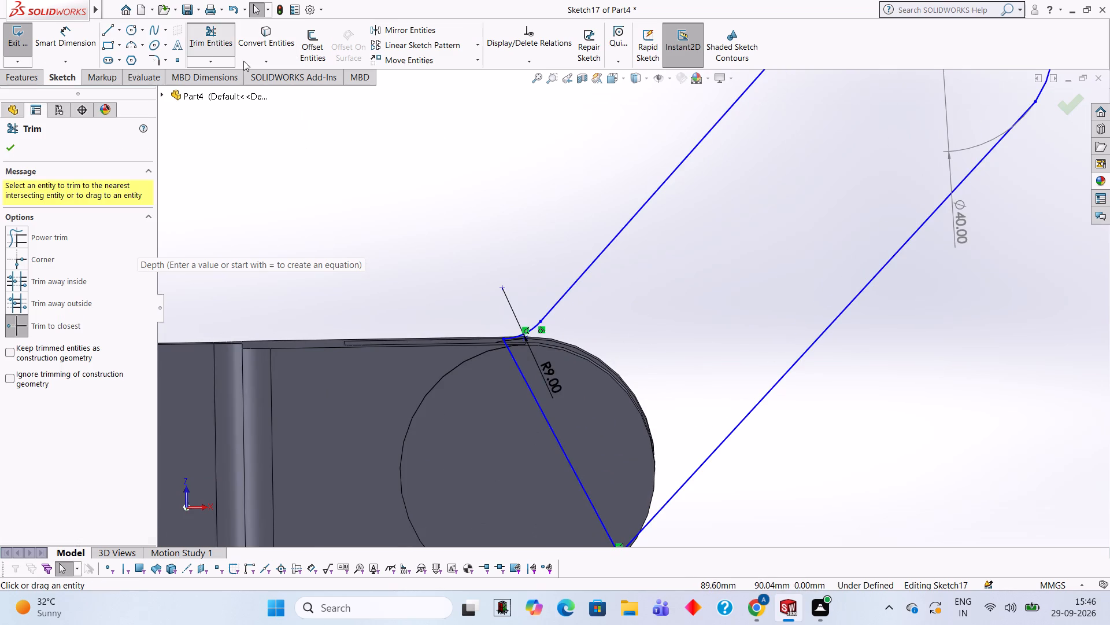
pyautogui.click(615, 238)
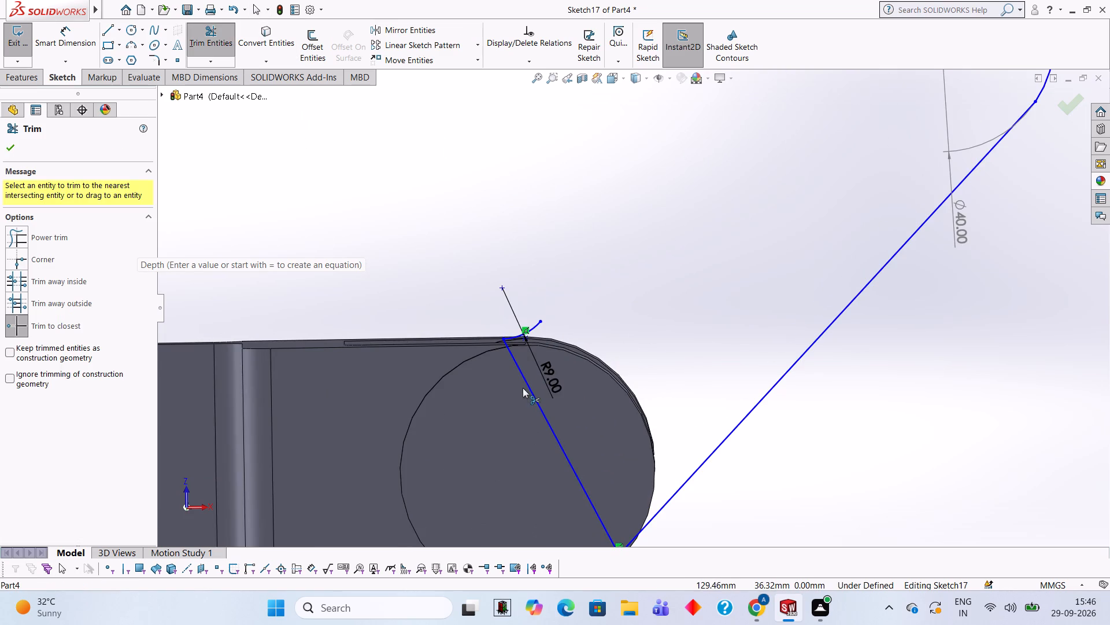
pyautogui.click(528, 391)
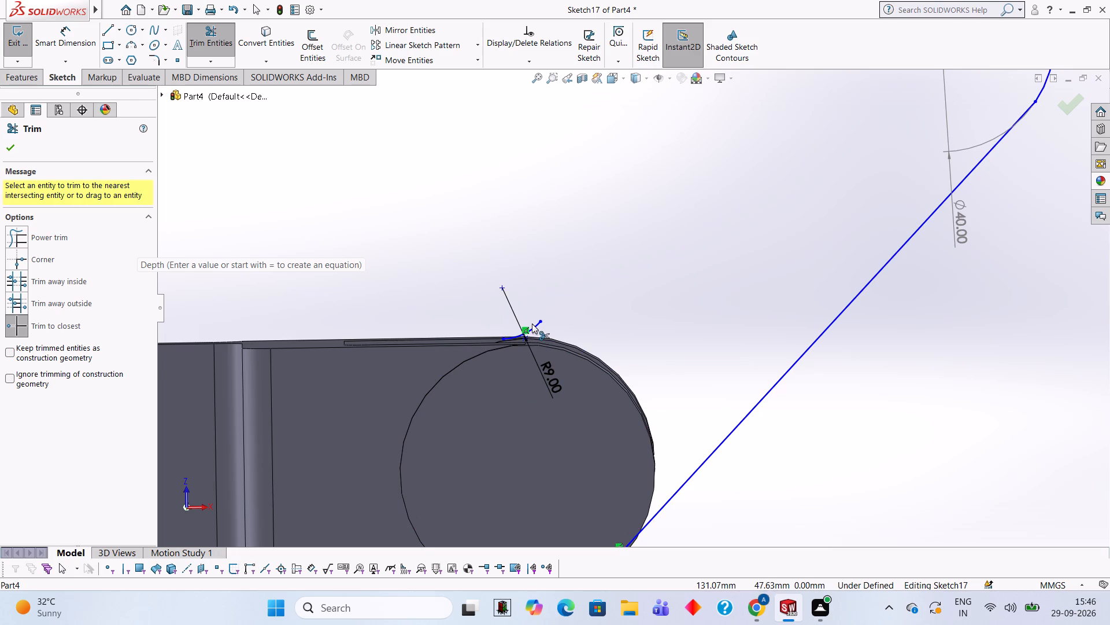
pyautogui.click(532, 323)
pyautogui.click(535, 323)
pyautogui.scroll(3, 535, 323)
pyautogui.scroll(1, 579, 296)
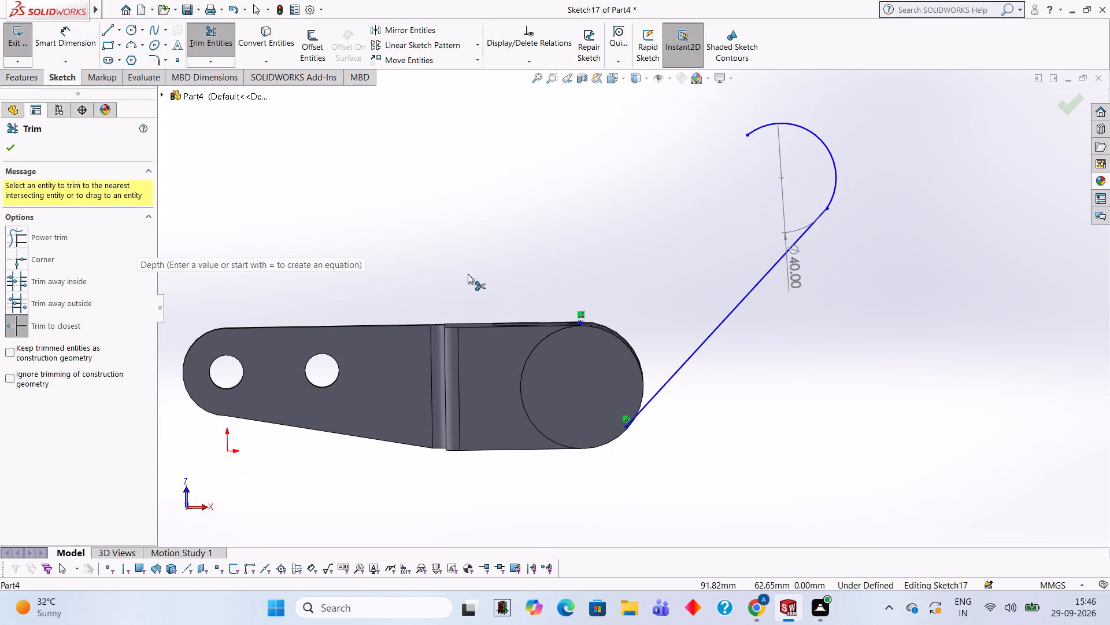
# Sketch a slanted line about 98 mm from the end arc's open end to the block's upper edge, continuing about 40 mm along that edge.
pyautogui.click(109, 22)
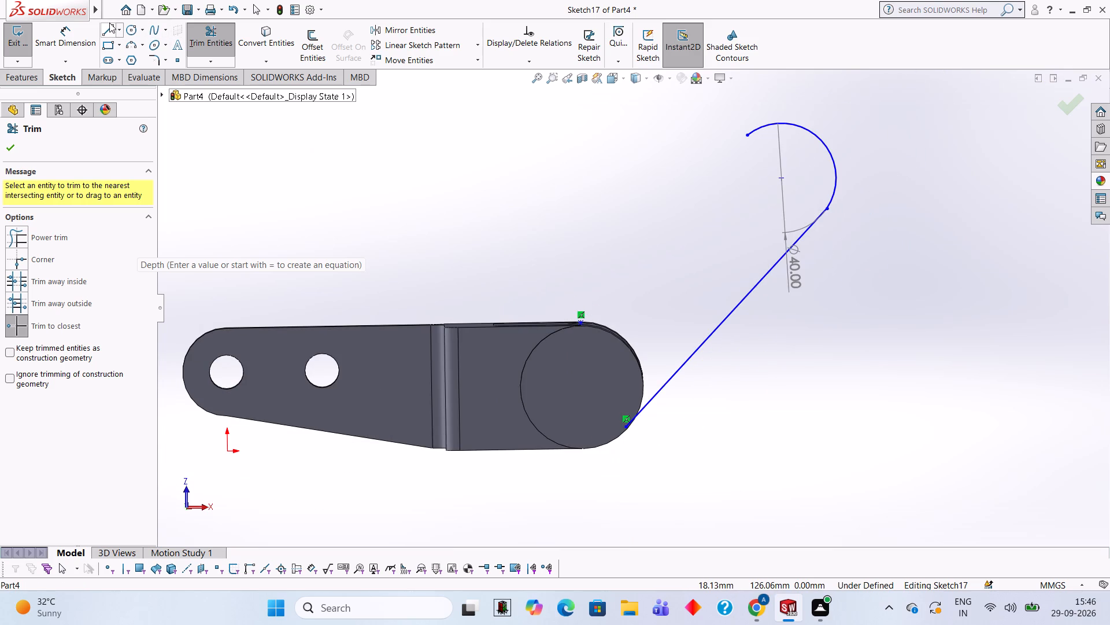
pyautogui.click(105, 27)
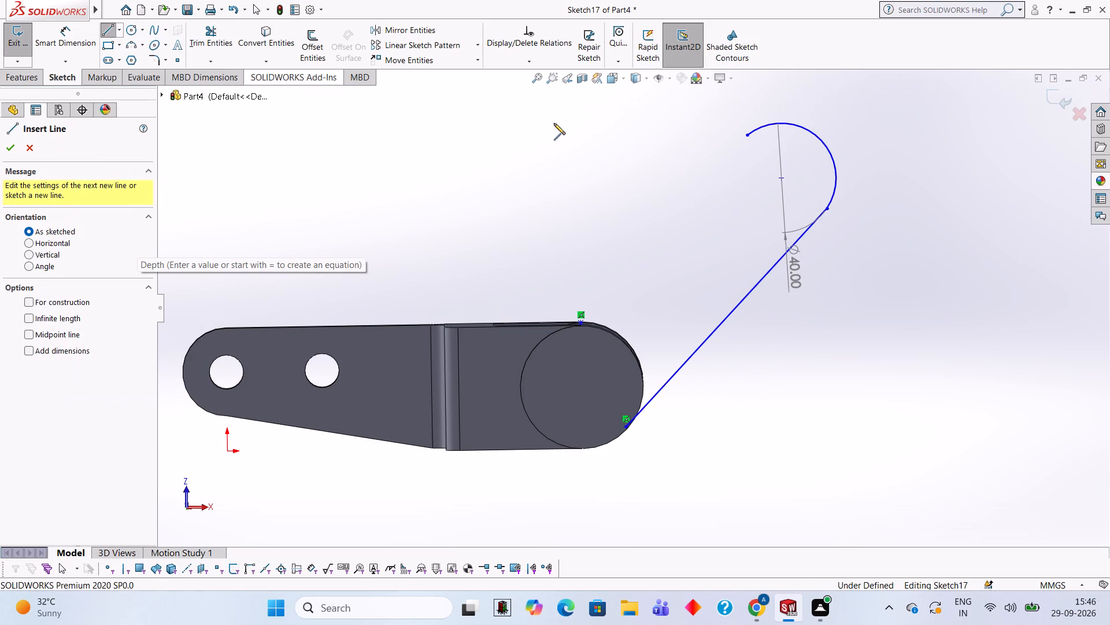
pyautogui.click(745, 137)
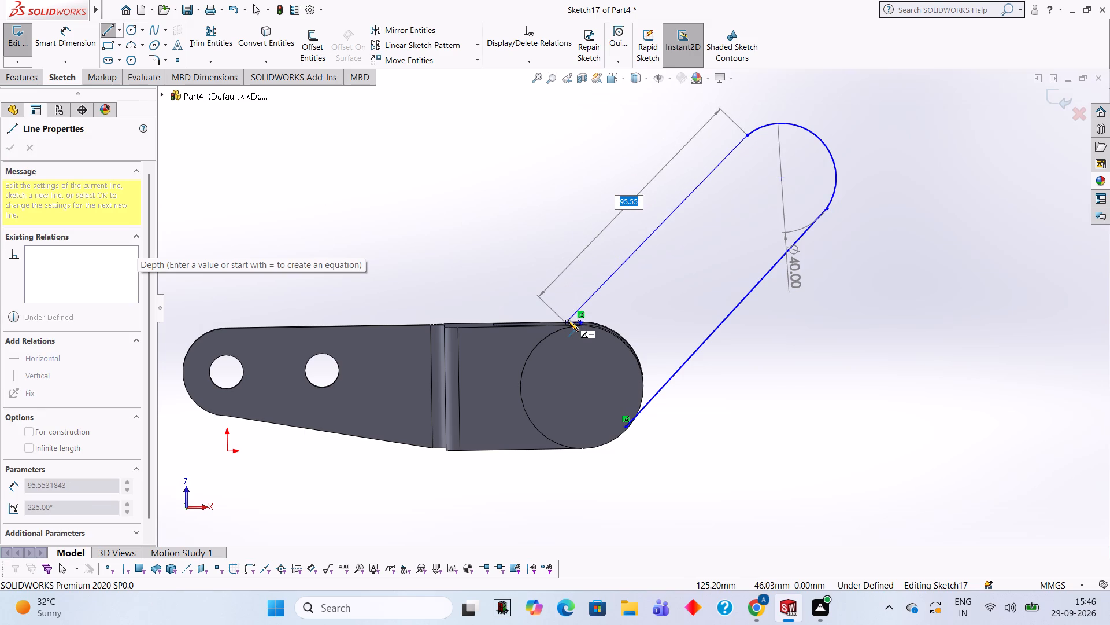
pyautogui.scroll(1, 576, 312)
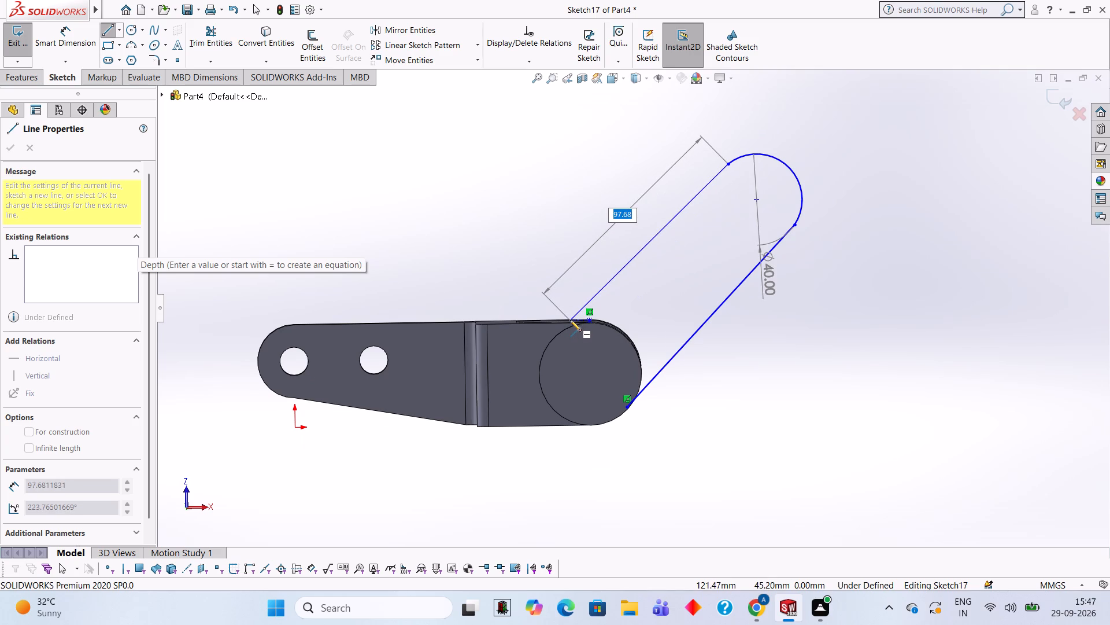
pyautogui.click(569, 320)
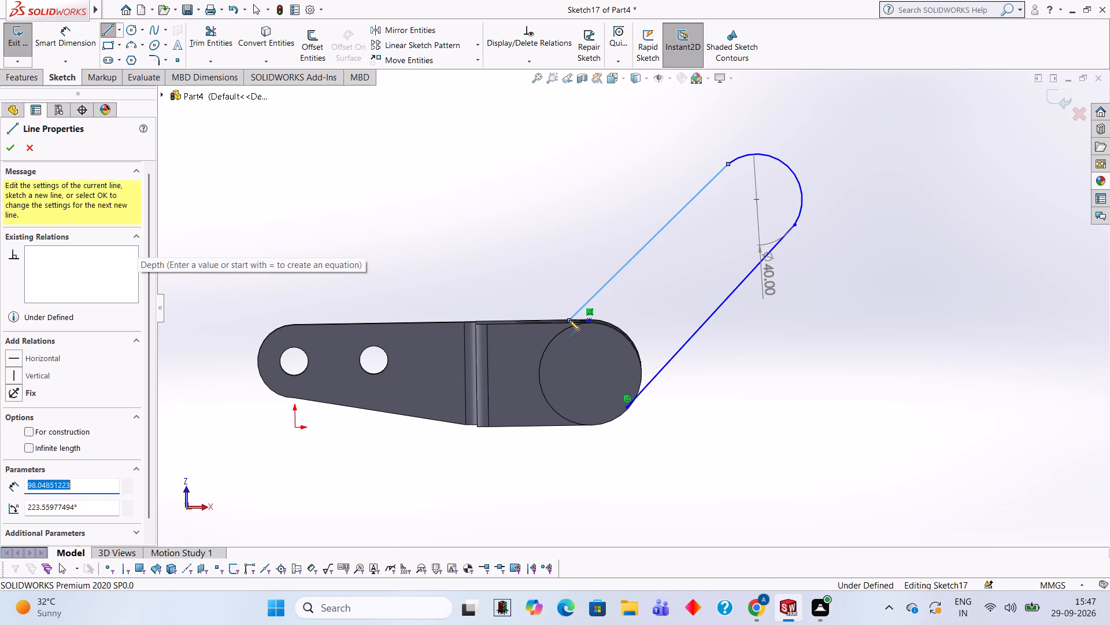
pyautogui.click(477, 317)
pyautogui.press('Escape')
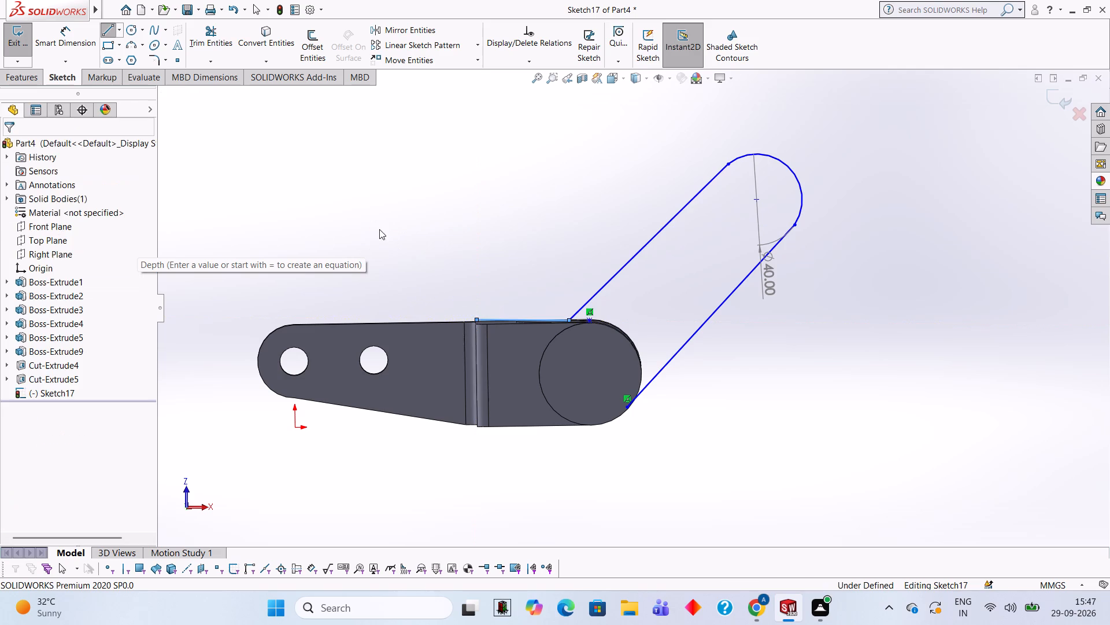
# Add a 9 mm sketch fillet between the new slanted line and the line along the block's edge.
pyautogui.click(158, 56)
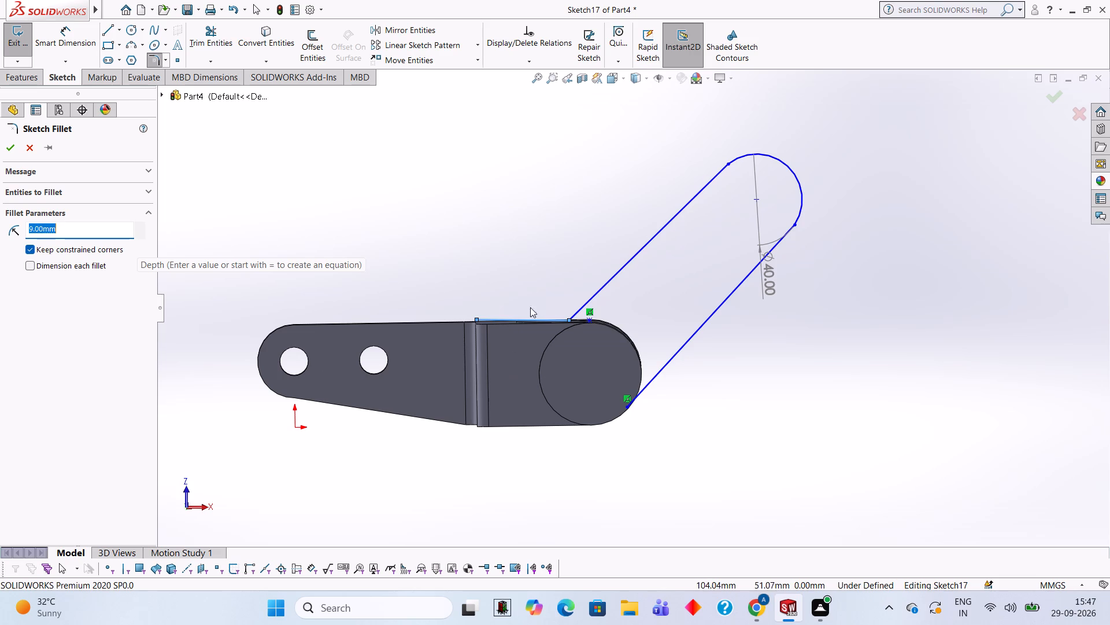
pyautogui.click(591, 299)
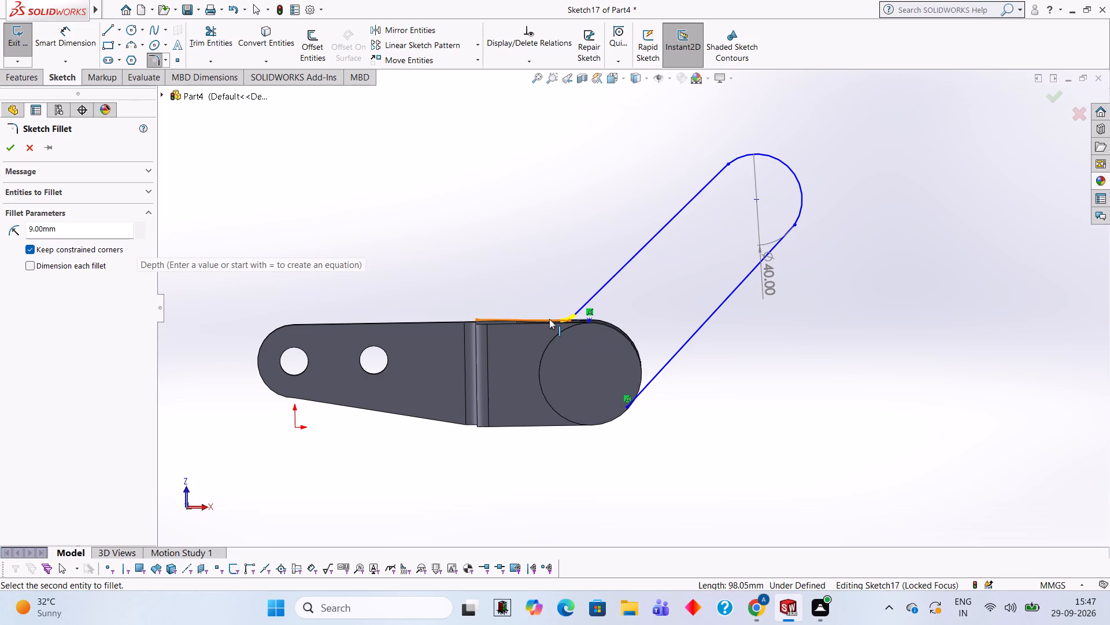
pyautogui.click(549, 319)
pyautogui.scroll(-5, 579, 332)
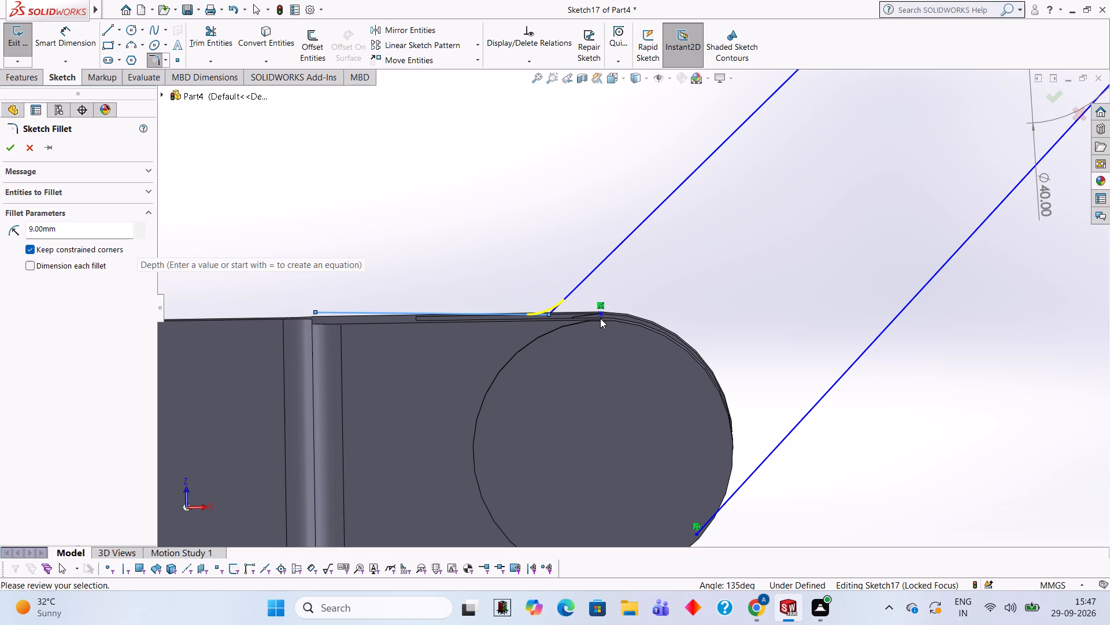
pyautogui.press('Return')
pyautogui.press('Return')
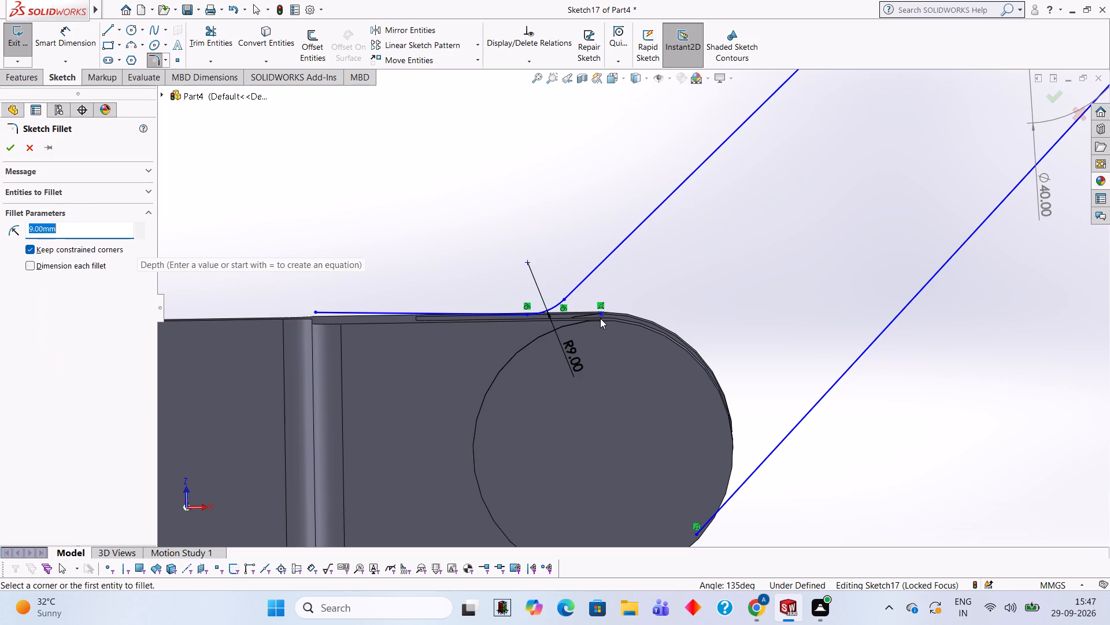
# Trim away the leftover line along the block's edge beyond the fillet.
pyautogui.click(227, 35)
pyautogui.click(473, 316)
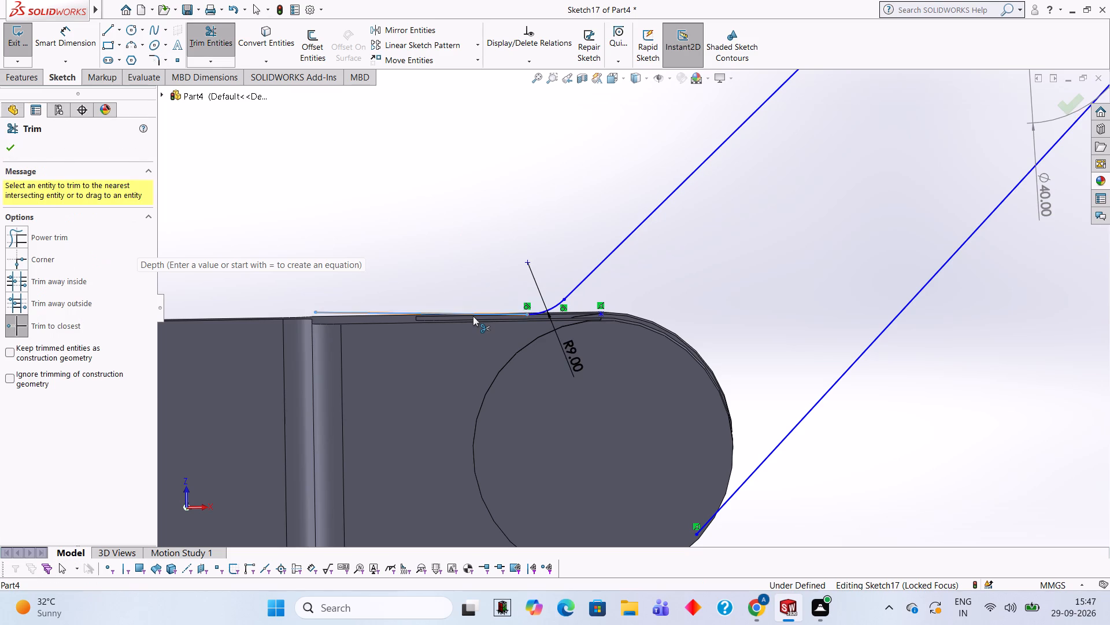
# Close the arm profile with a line about 48 mm long from the fillet's end to the lower slanted line's end on the boss.
pyautogui.click(104, 30)
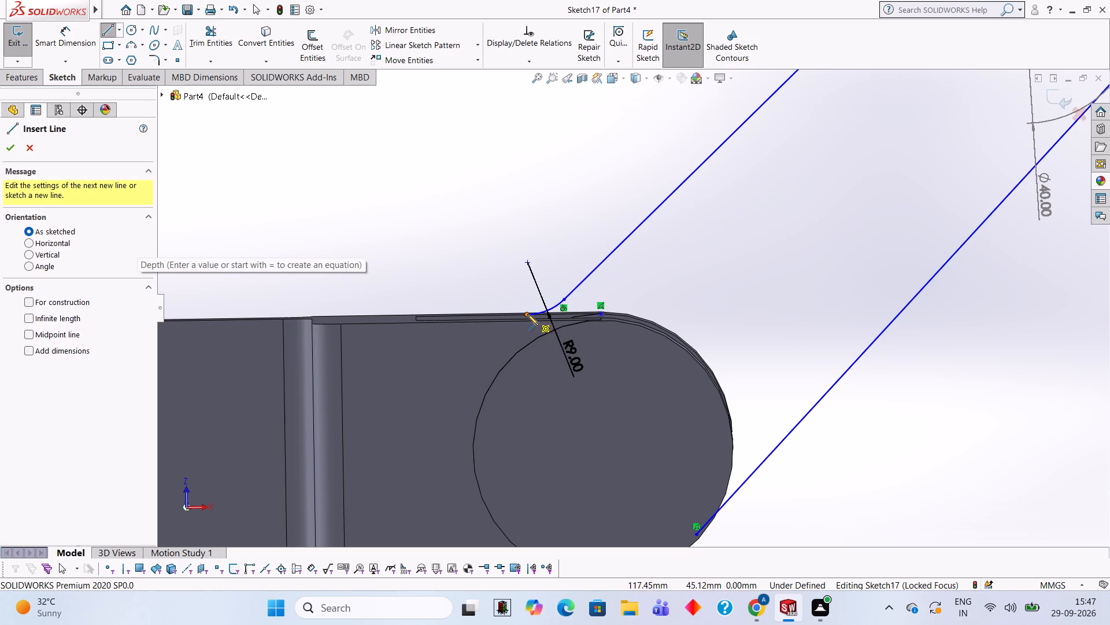
pyautogui.click(524, 314)
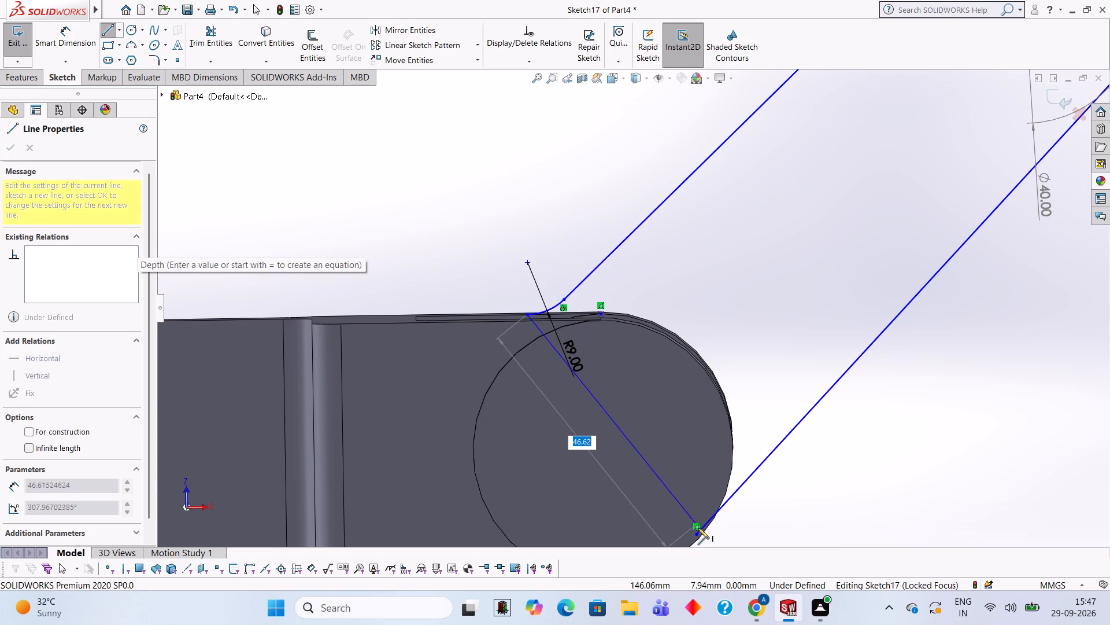
pyautogui.click(695, 534)
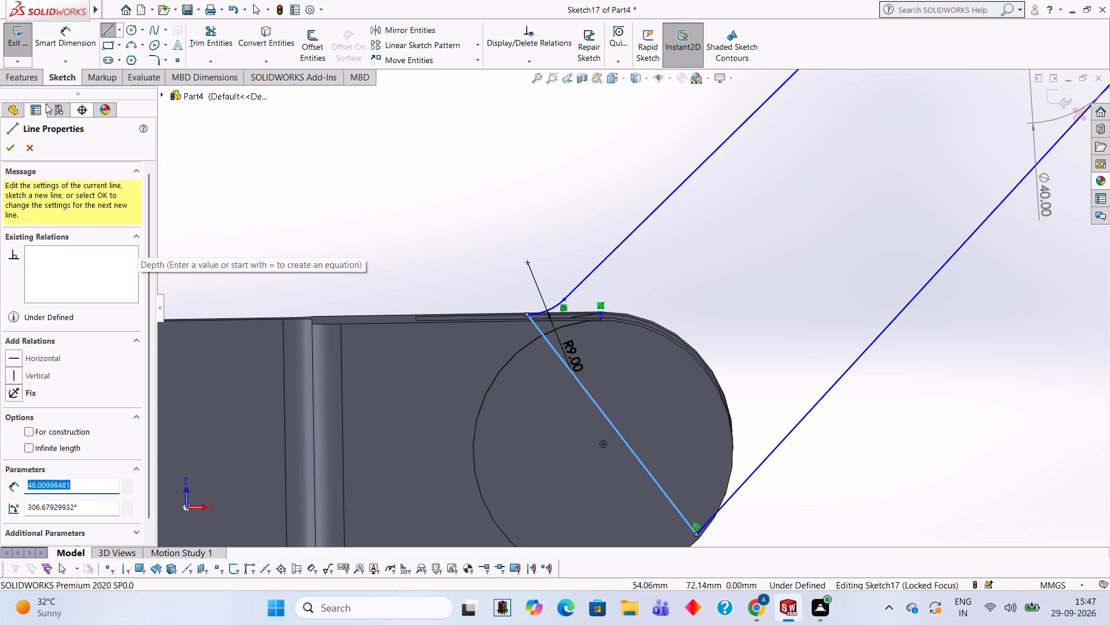
# Extrude the closed arm profile 16 mm as a blind boss in the reversed direction, with the result merged.
pyautogui.click(36, 80)
pyautogui.click(34, 49)
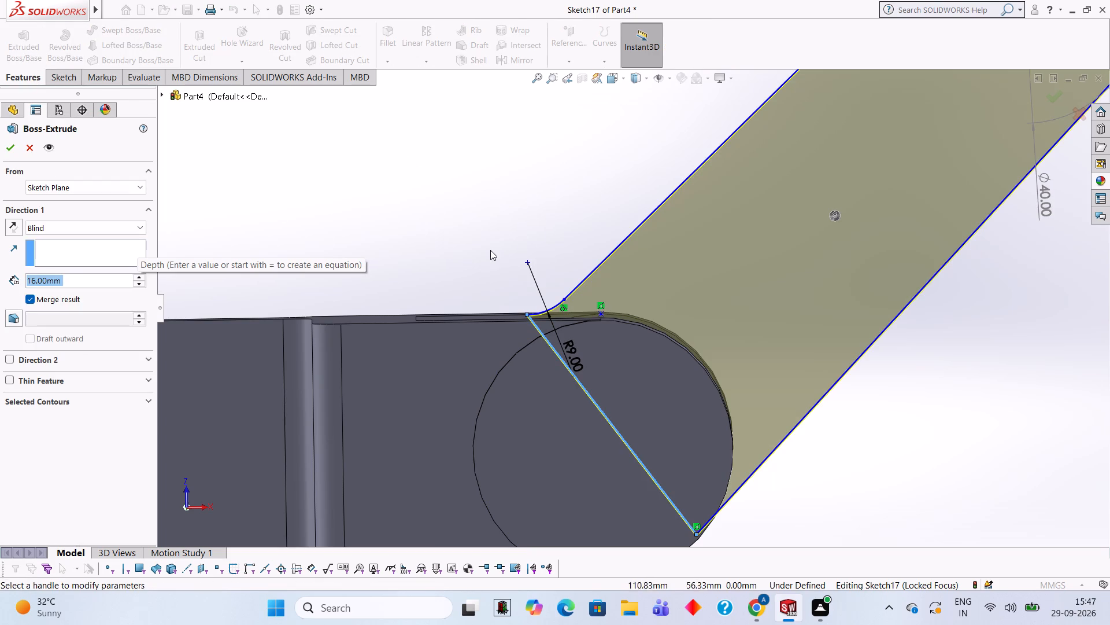
pyautogui.moveTo(365, 164); pyautogui.dragTo(367, 302, button='middle')
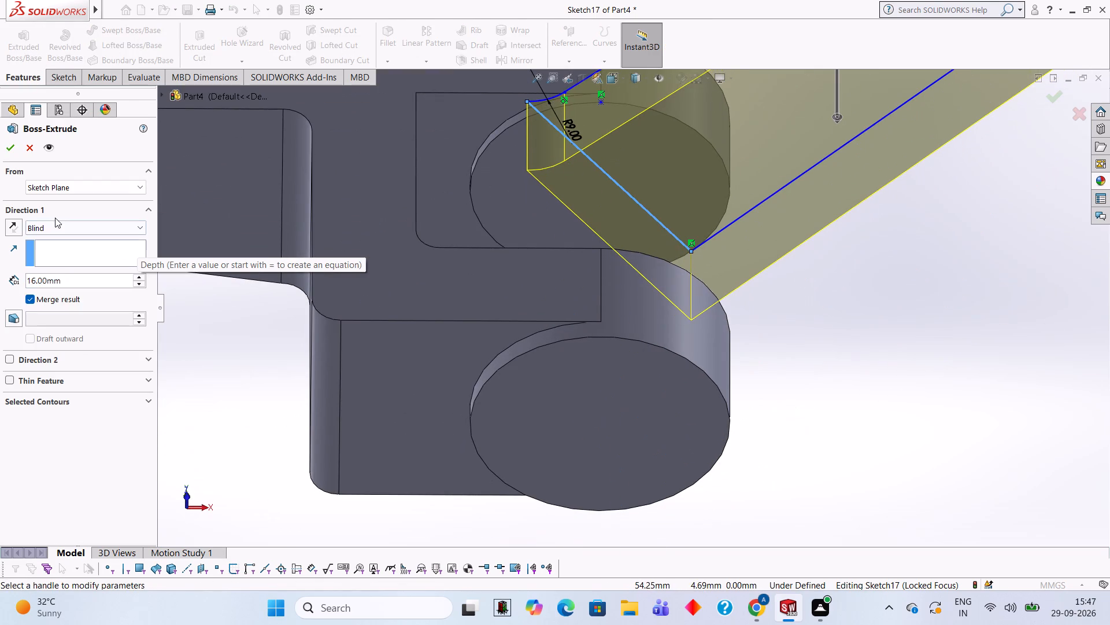
pyautogui.click(13, 223)
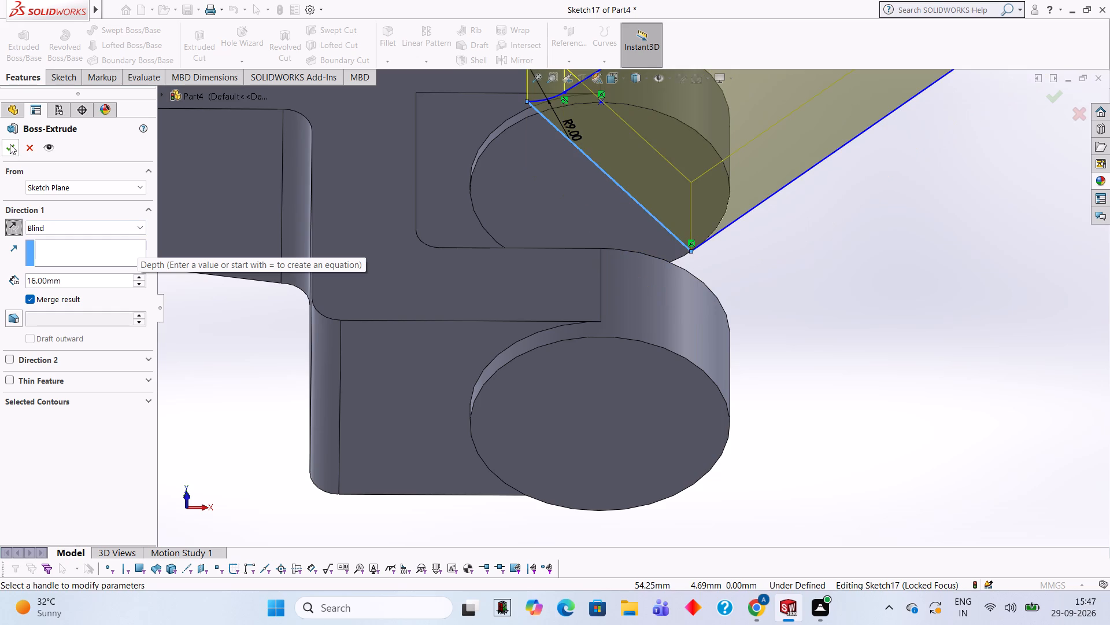
pyautogui.click(10, 144)
pyautogui.click(837, 243)
# Start a sketch on the flat face shared by the angled arm and the upper boss, viewed normal to it.
pyautogui.scroll(2, 850, 247)
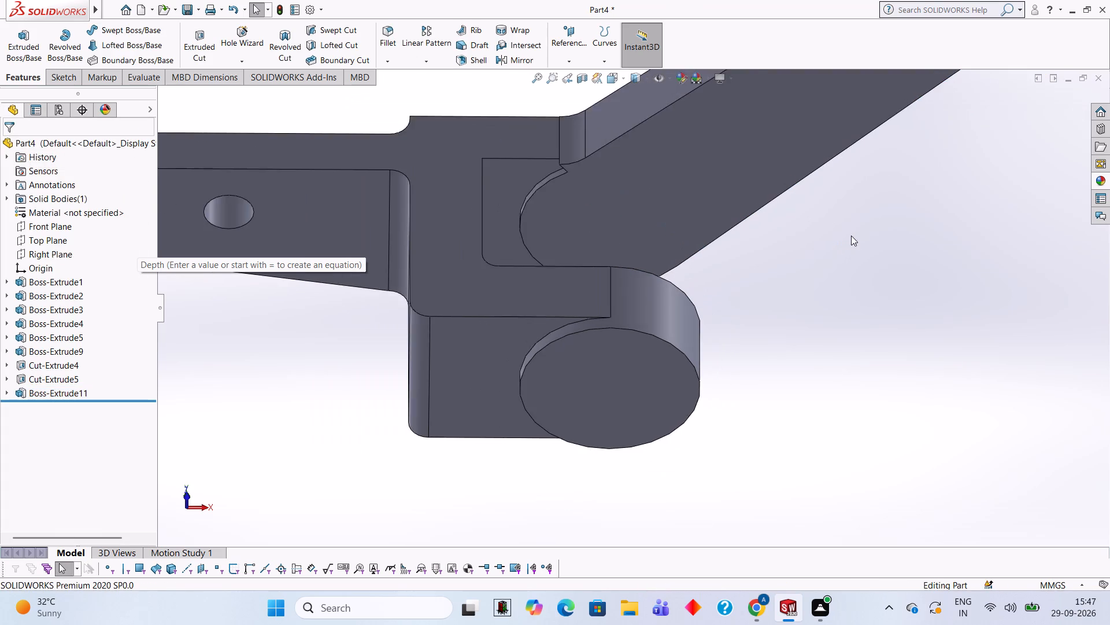
pyautogui.scroll(2, 851, 236)
pyautogui.moveTo(854, 245); pyautogui.dragTo(856, 184, button='middle')
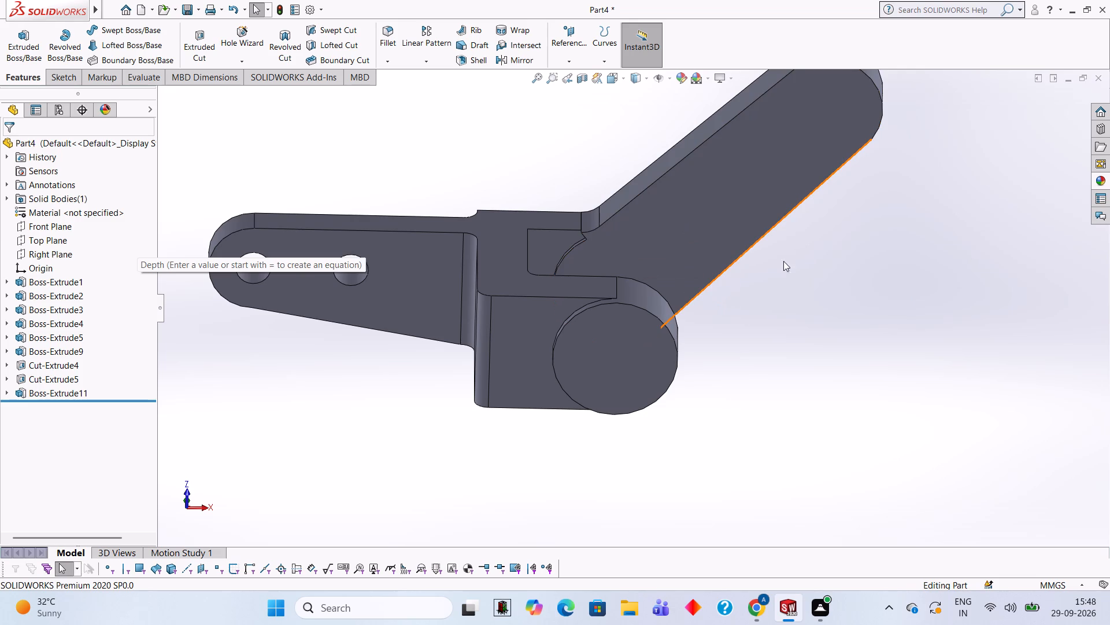
pyautogui.click(613, 254)
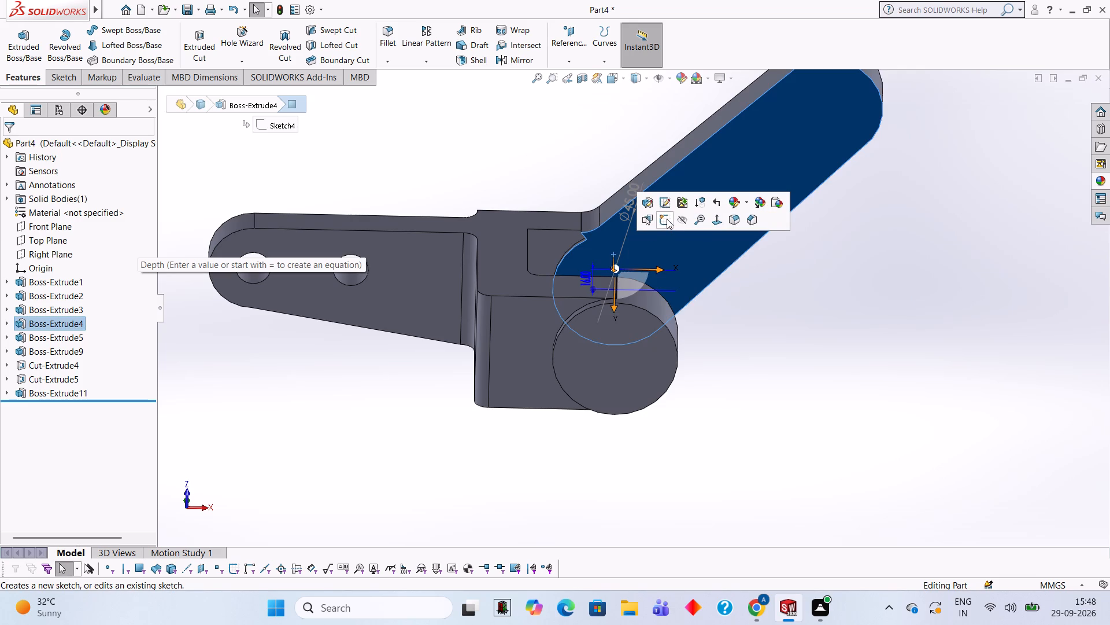
pyautogui.click(667, 219)
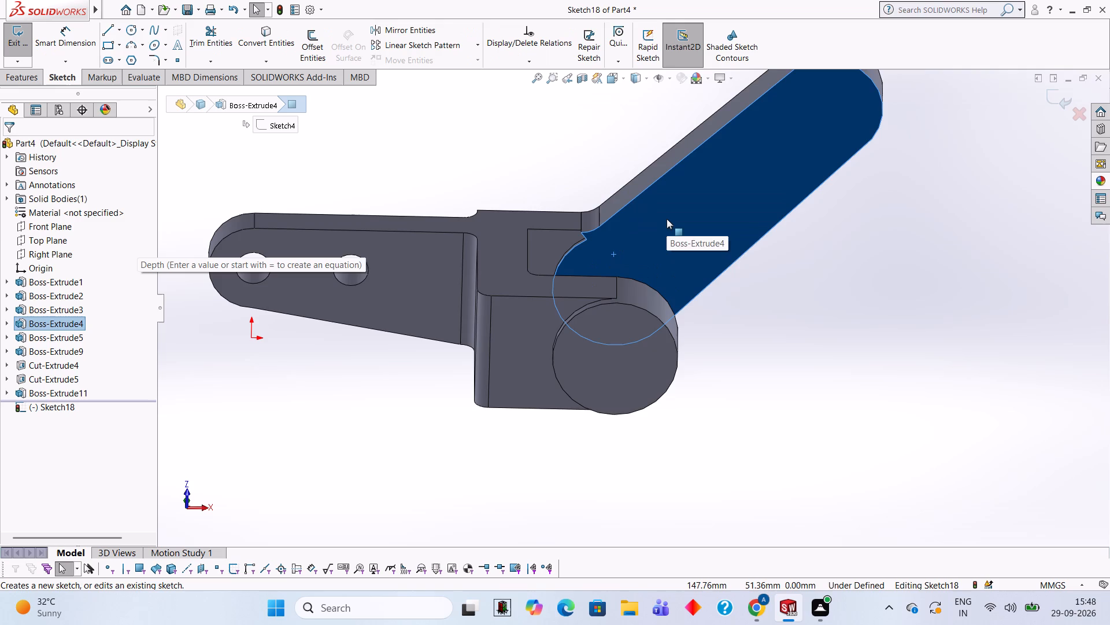
pyautogui.hotkey('ctrl', '8')
pyautogui.scroll(-3, 890, 366)
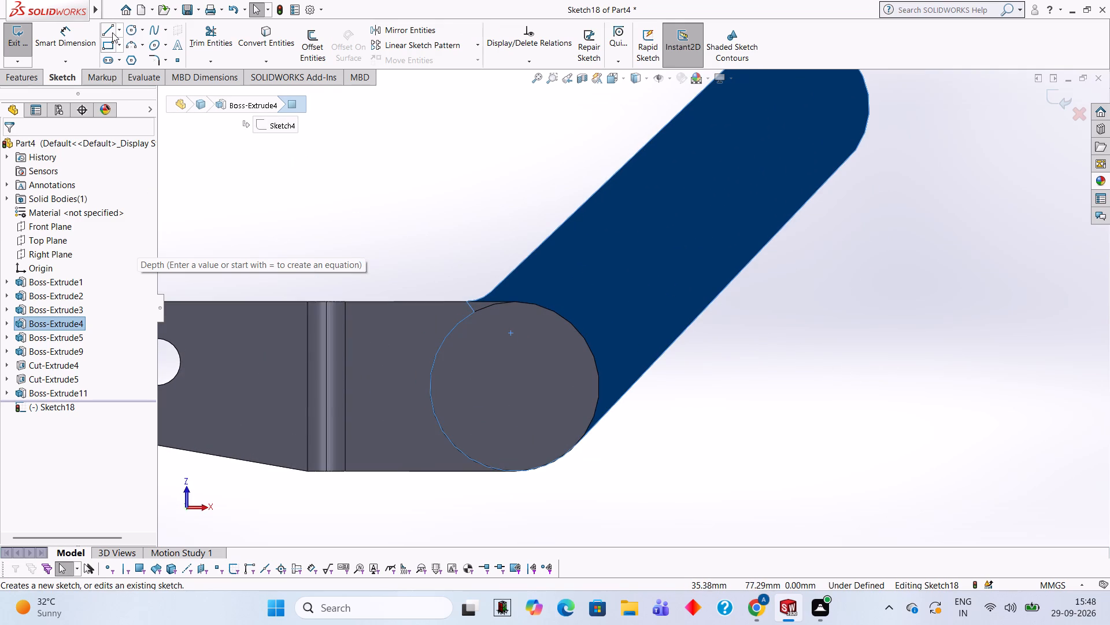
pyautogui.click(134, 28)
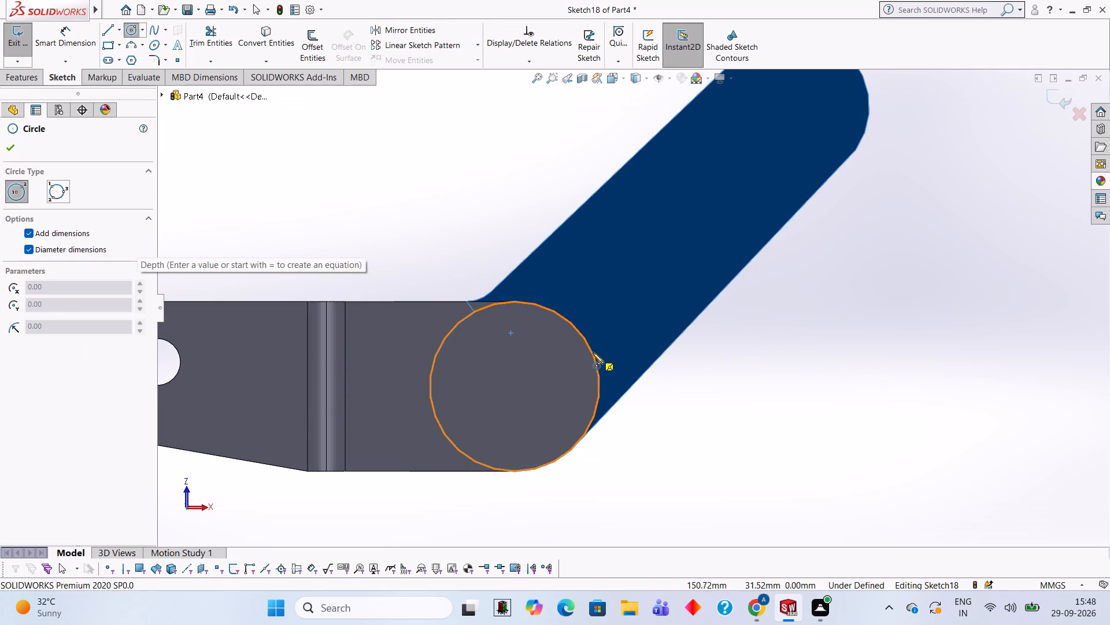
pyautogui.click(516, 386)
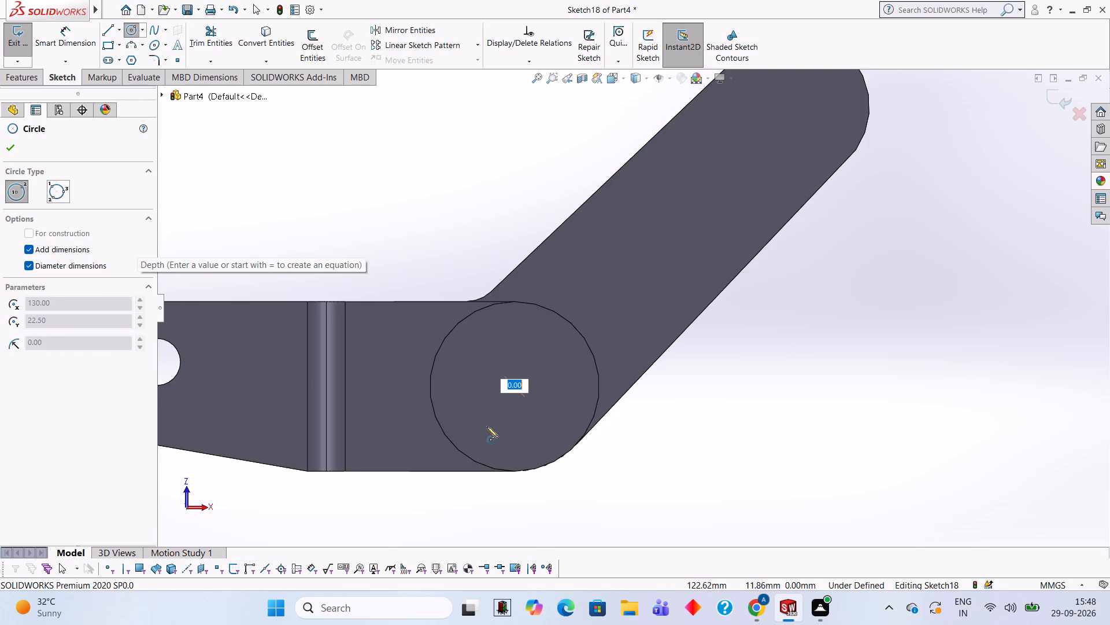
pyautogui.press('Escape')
# Sketch a 45 mm diameter circle centred on the round boss.
pyautogui.click(135, 30)
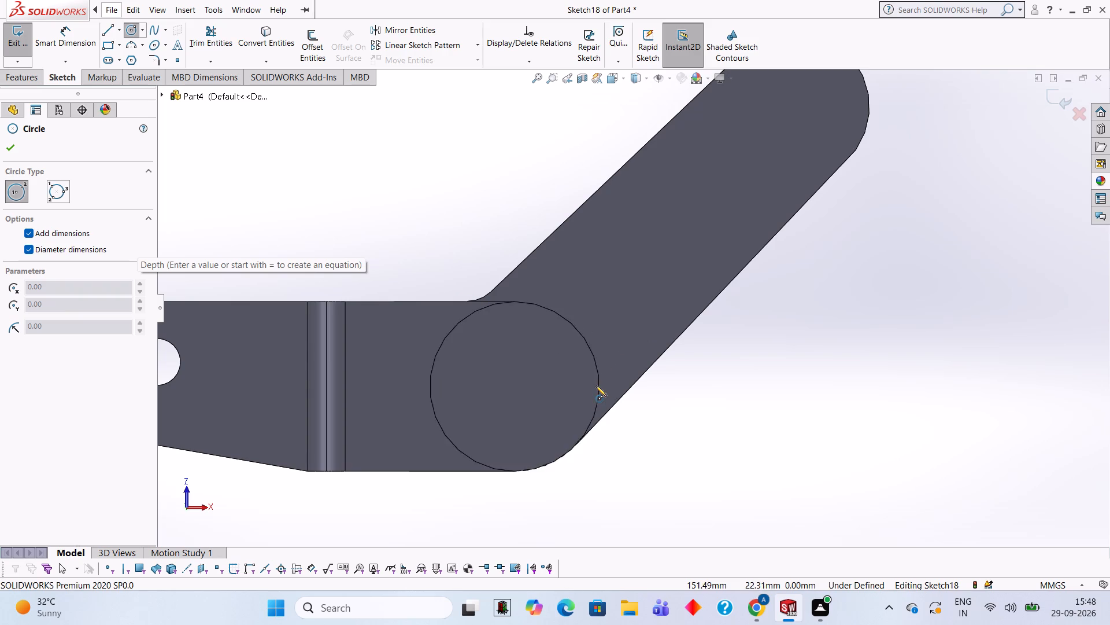
pyautogui.click(516, 385)
pyautogui.write('45')
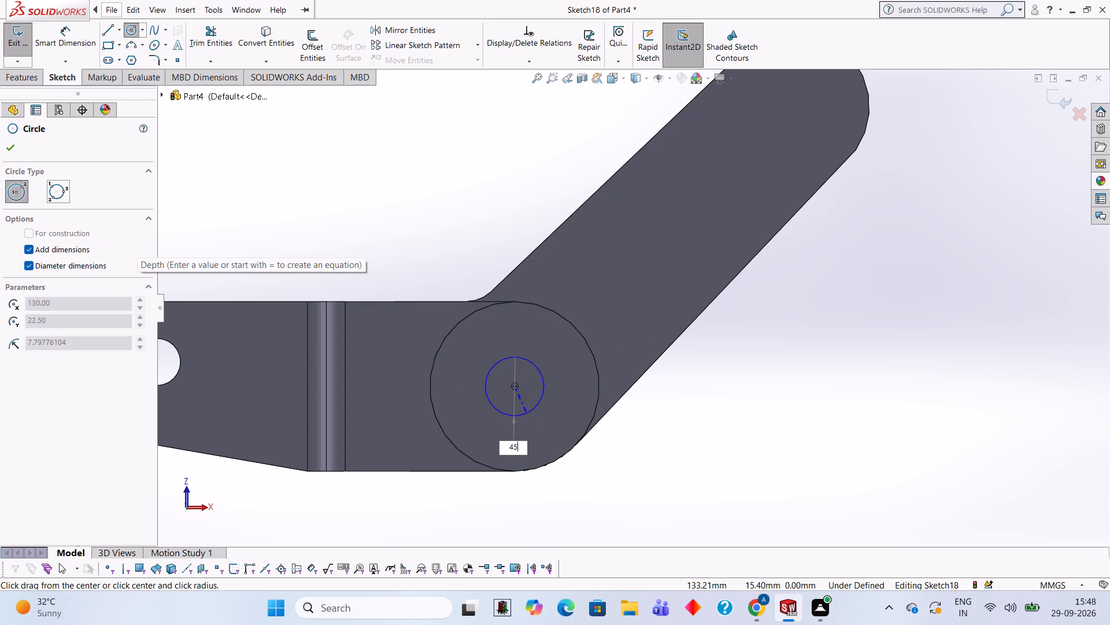
pyautogui.press('Return')
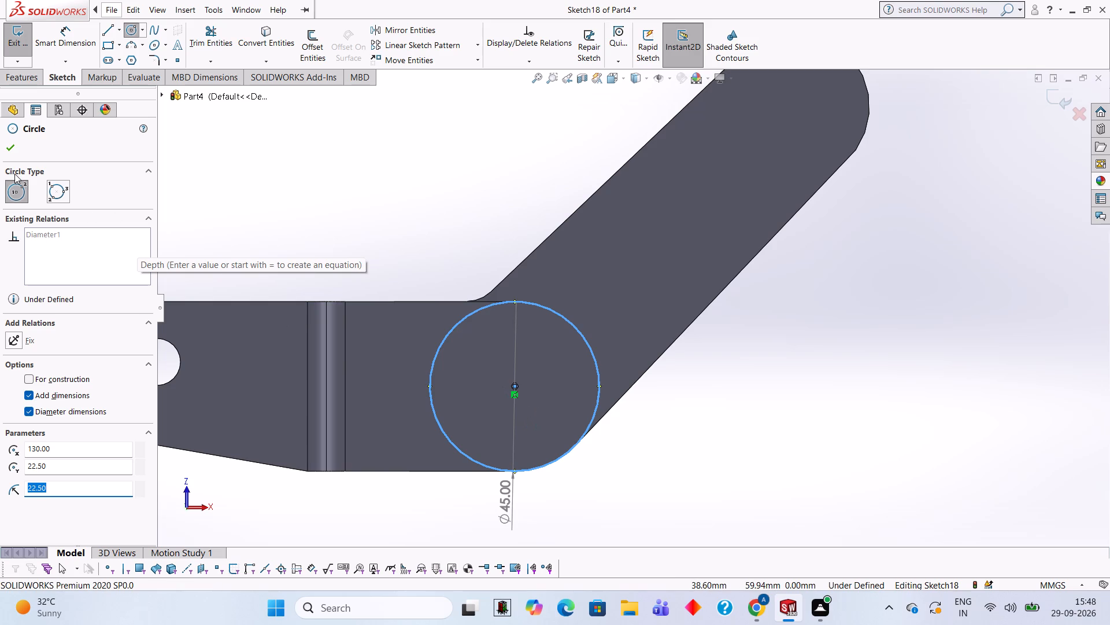
# Extrude the 45 mm circle 1 mm as a blind boss from the upper boss face, with the result merged.
pyautogui.click(17, 145)
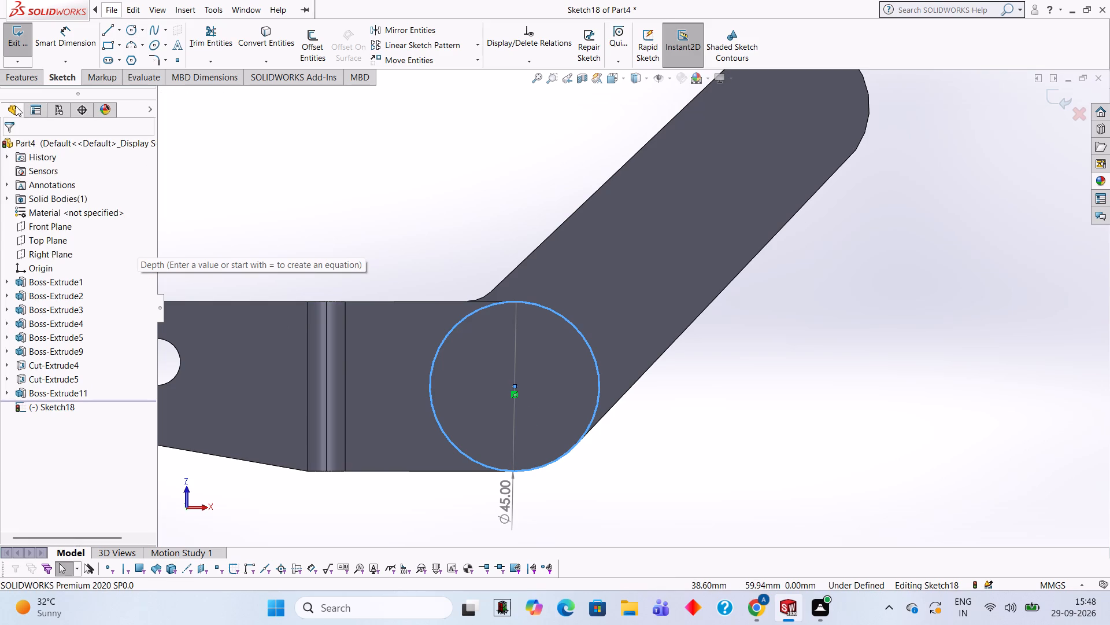
pyautogui.click(20, 82)
pyautogui.click(26, 65)
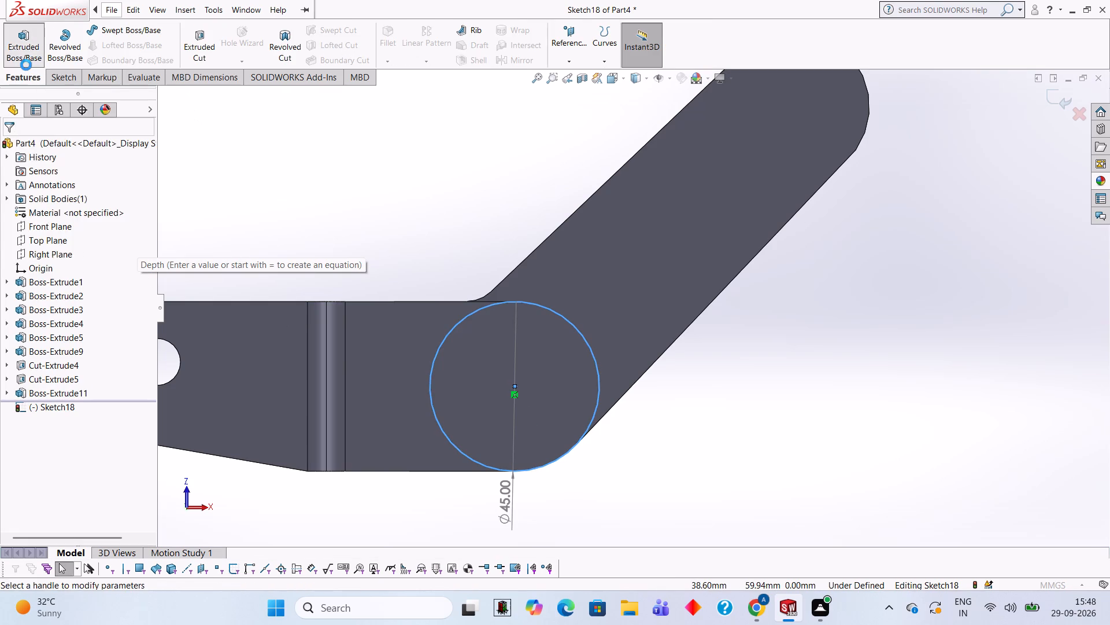
pyautogui.press('1')
pyautogui.press('Return')
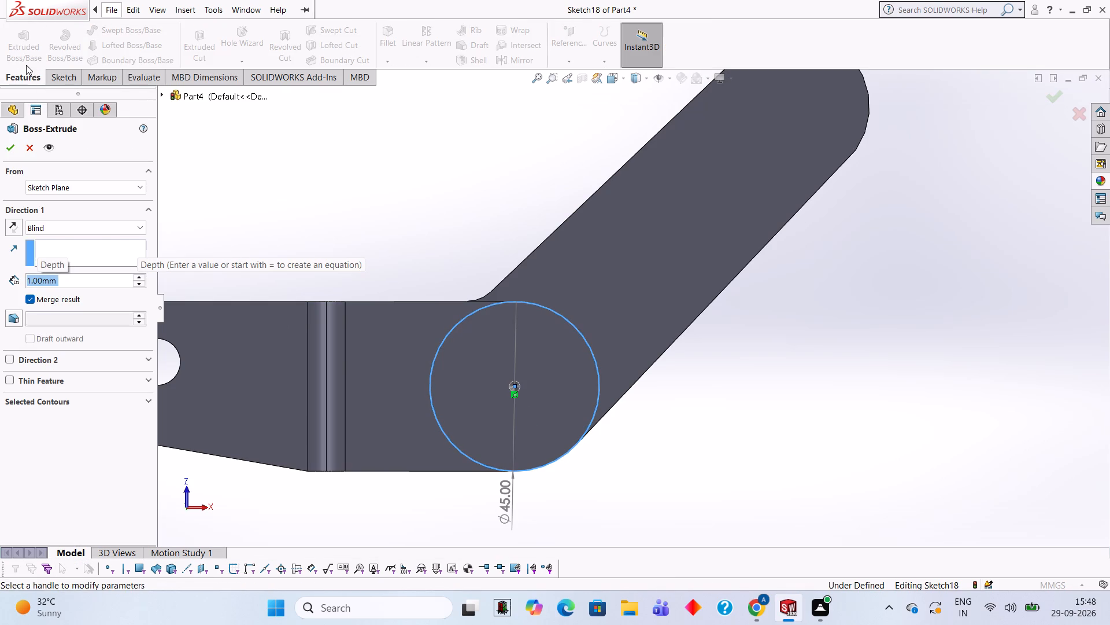
pyautogui.moveTo(323, 193); pyautogui.dragTo(319, 425, button='middle')
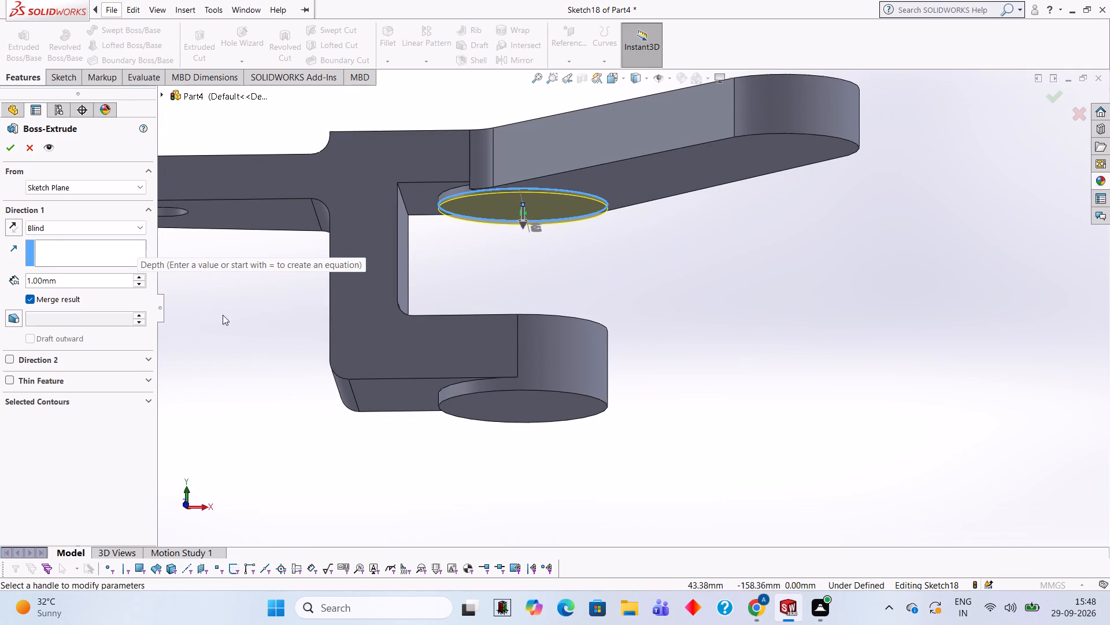
pyautogui.click(11, 144)
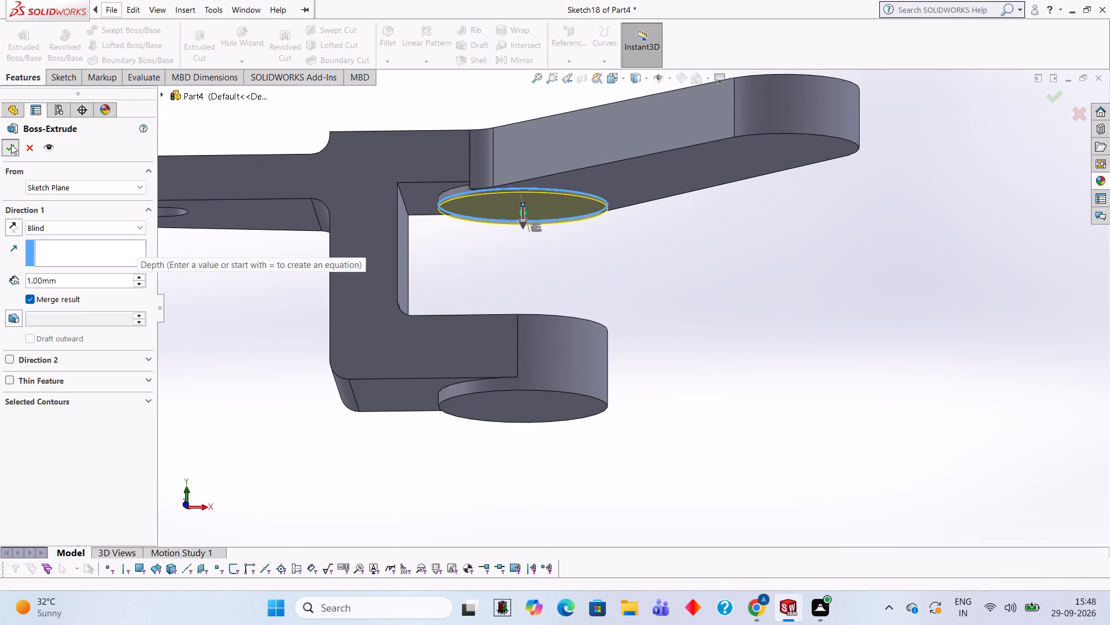
pyautogui.click(264, 301)
# Start a sketch on the underside face of the angled arm, viewed normal to it.
pyautogui.scroll(1, 726, 309)
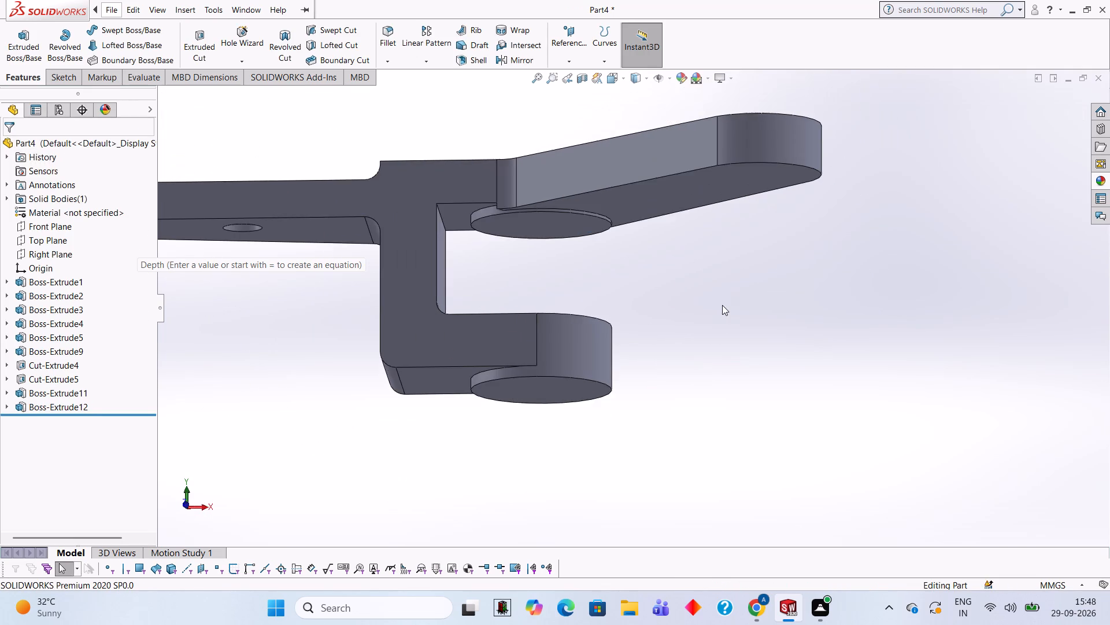
pyautogui.moveTo(722, 311); pyautogui.dragTo(757, 210, button='middle')
pyautogui.scroll(1, 698, 265)
pyautogui.moveTo(701, 309); pyautogui.dragTo(680, 238, button='middle')
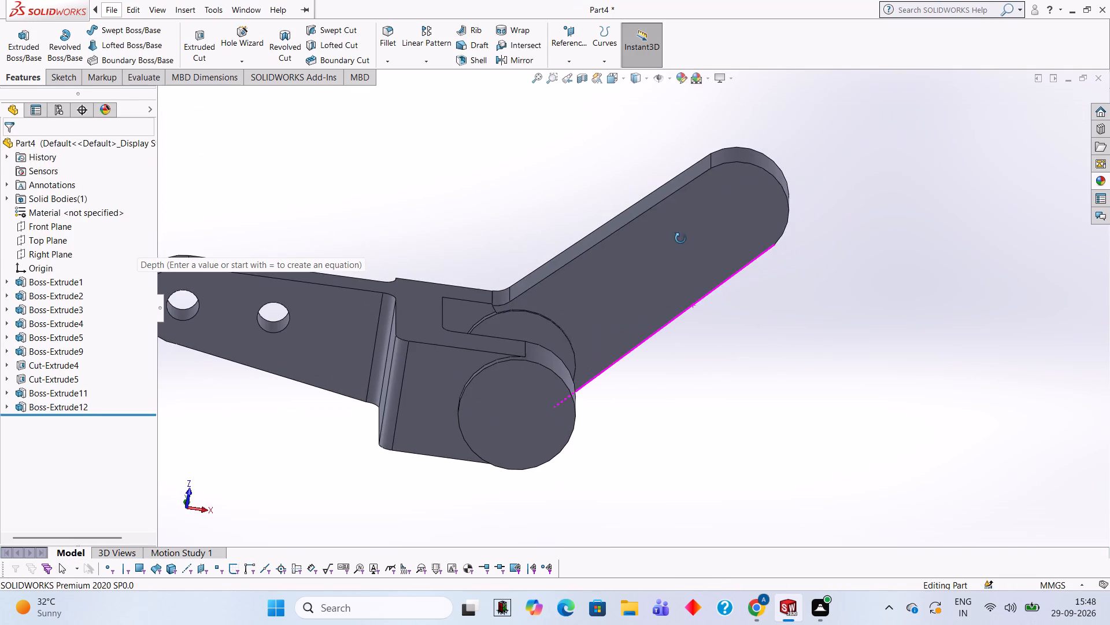
pyautogui.moveTo(680, 238); pyautogui.dragTo(681, 238, button='middle')
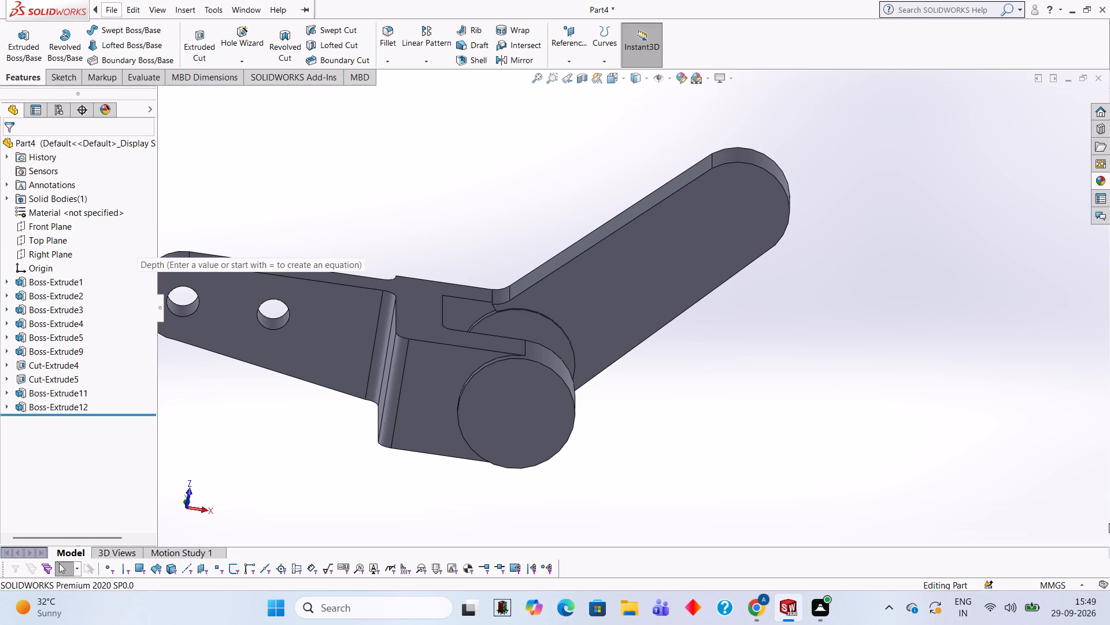
pyautogui.scroll(2, 890, 454)
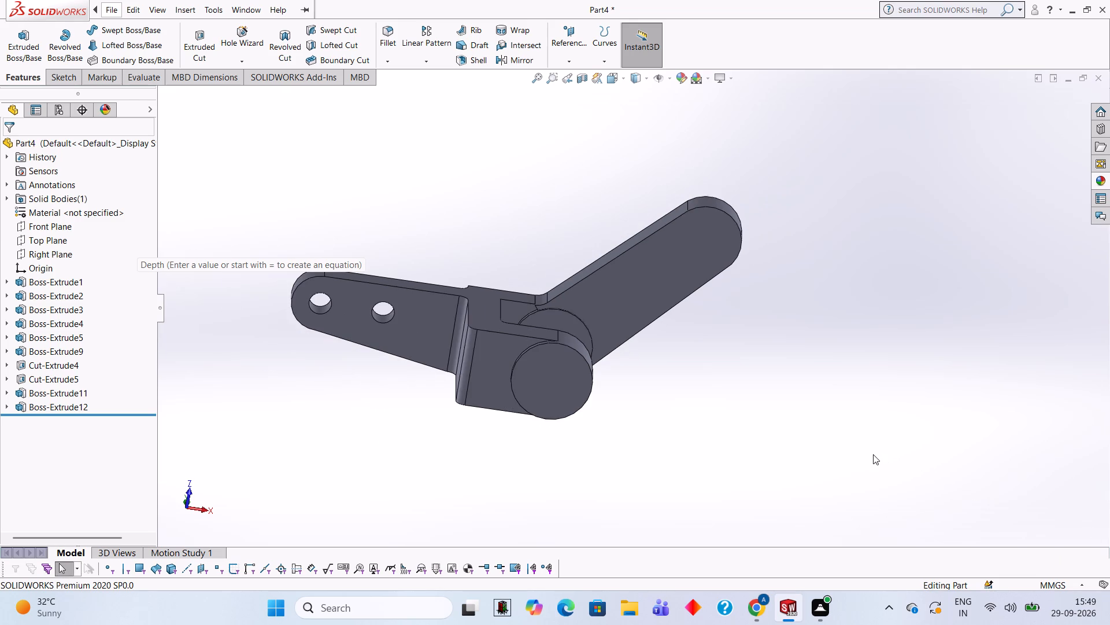
pyautogui.moveTo(813, 435); pyautogui.dragTo(790, 377, button='middle')
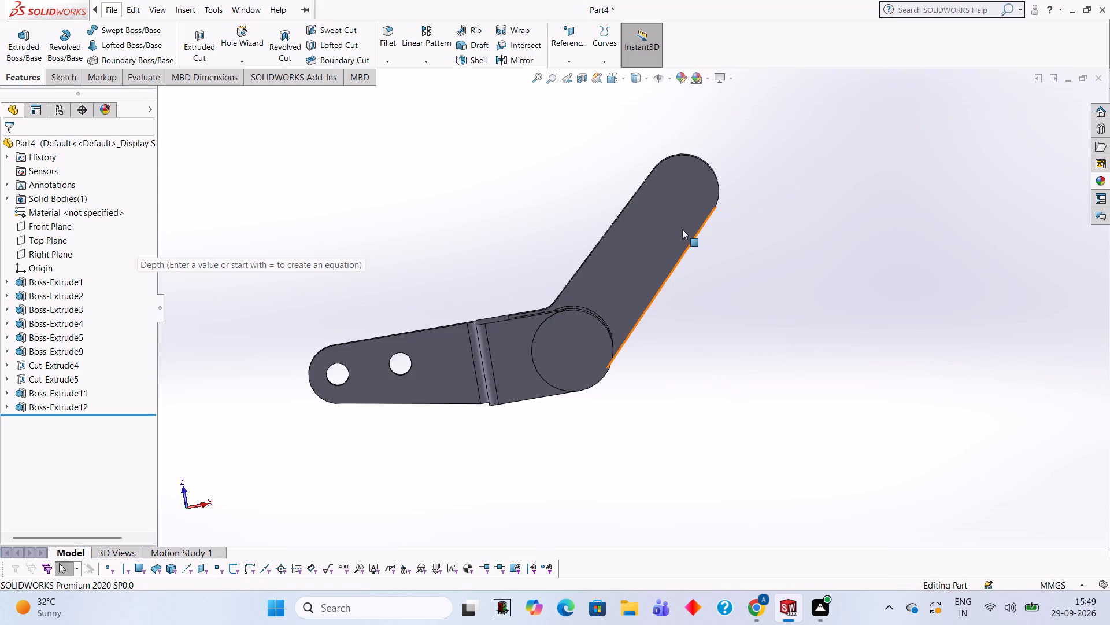
pyautogui.click(641, 239)
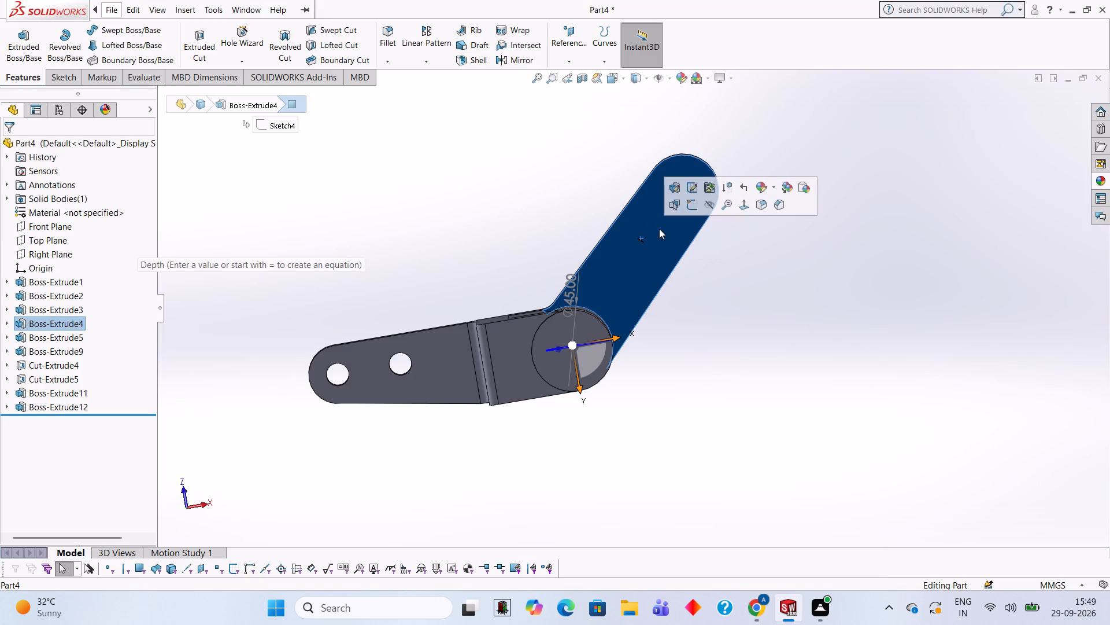
pyautogui.click(693, 209)
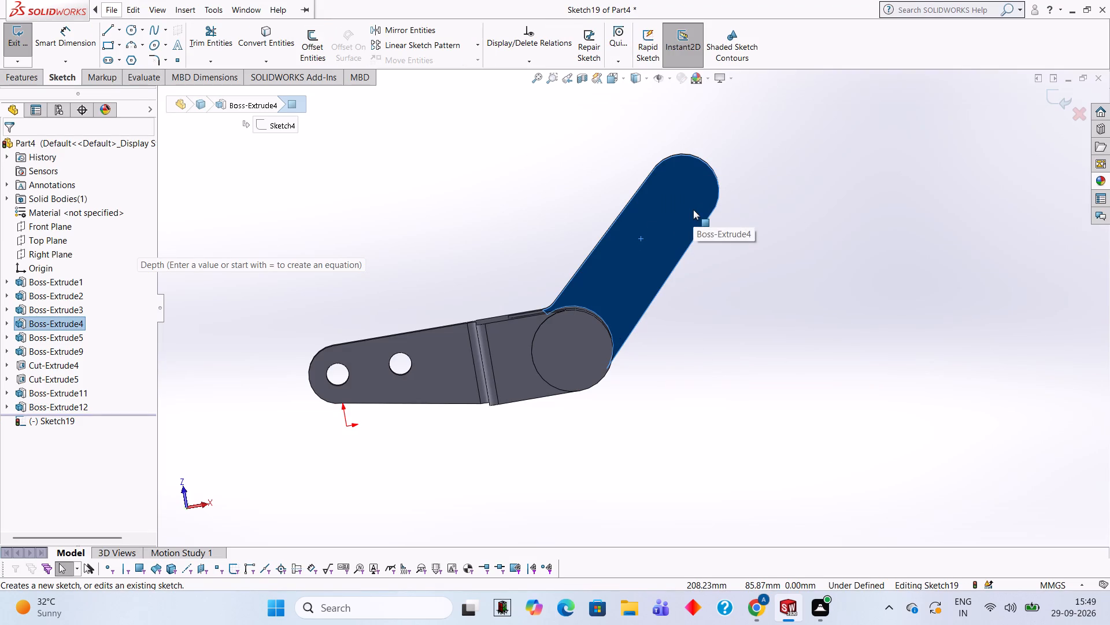
pyautogui.hotkey('ctrl', '8')
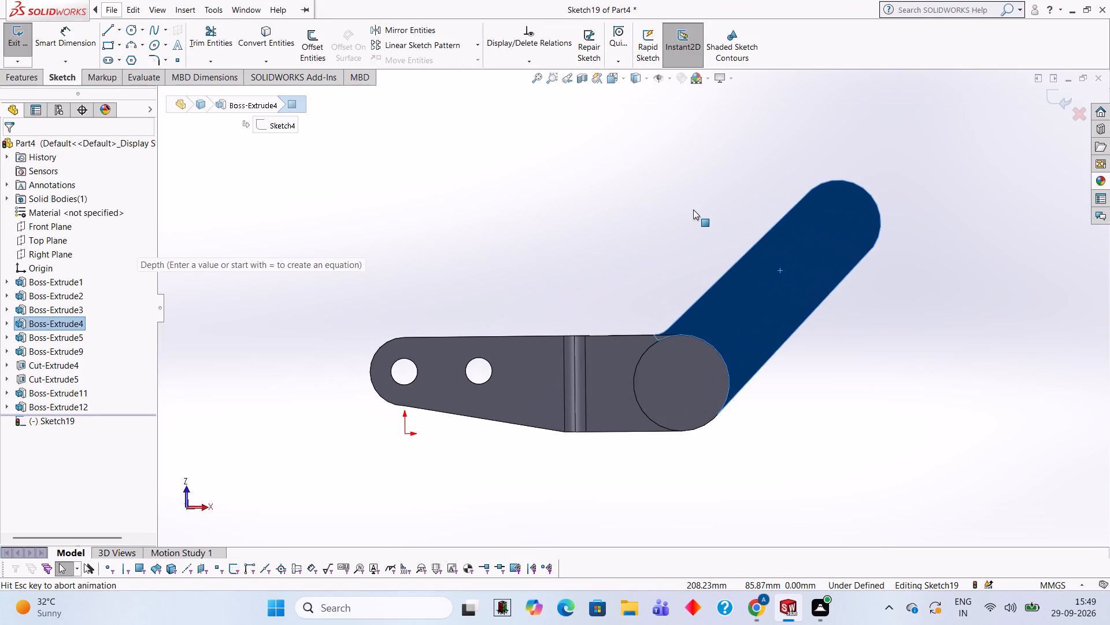
# Sketch a 14 mm diameter circle concentric with the angled arm's rounded end.
pyautogui.scroll(-2, 912, 179)
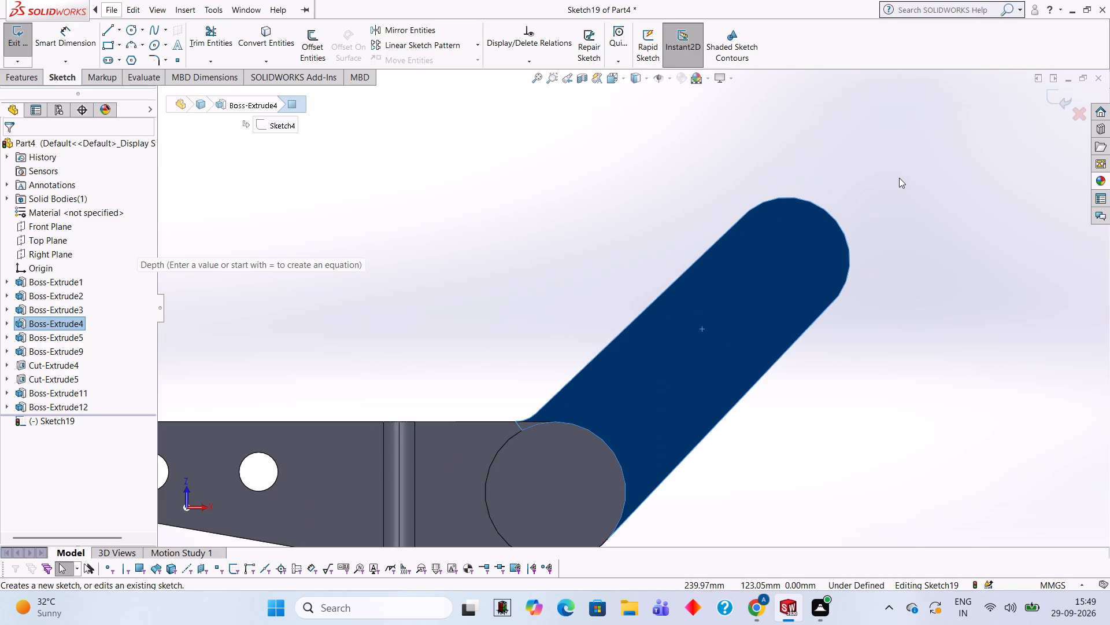
pyautogui.click(128, 31)
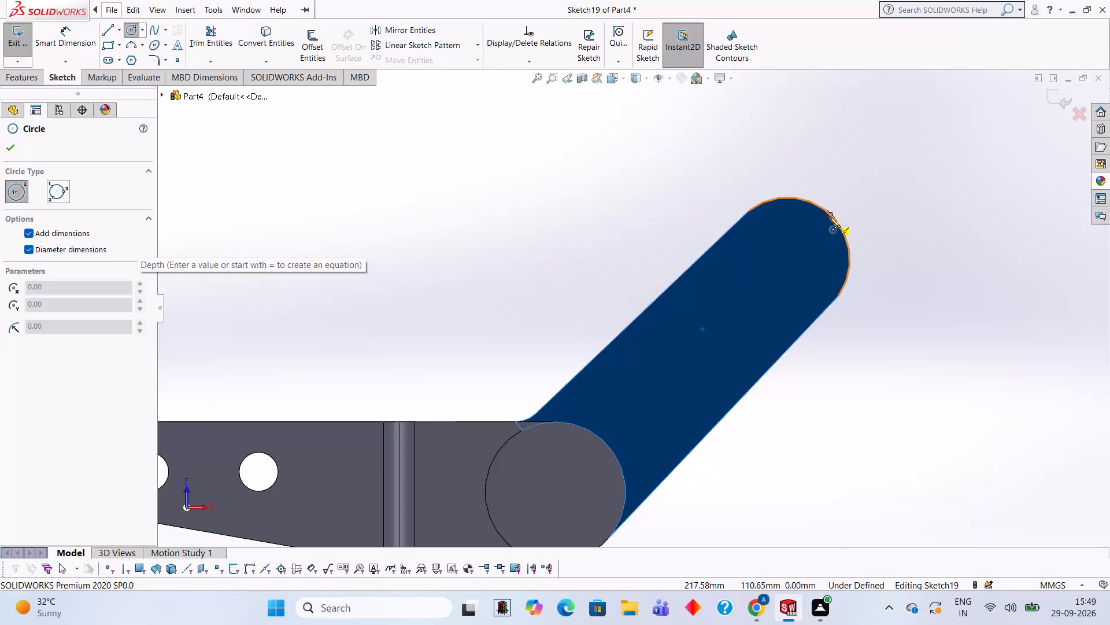
pyautogui.click(787, 260)
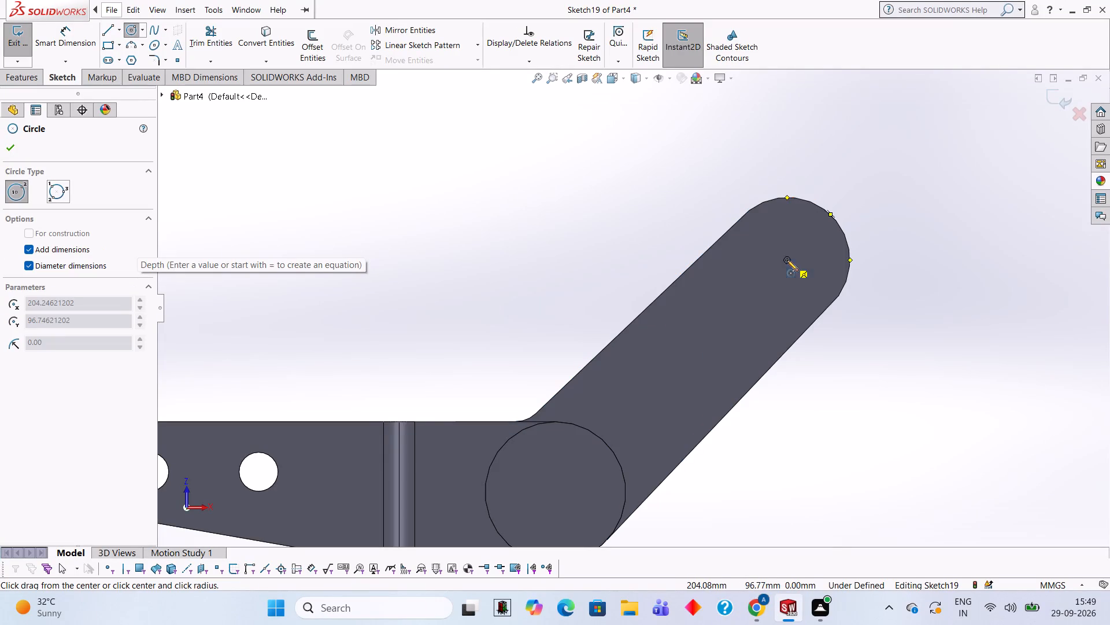
pyautogui.write('14')
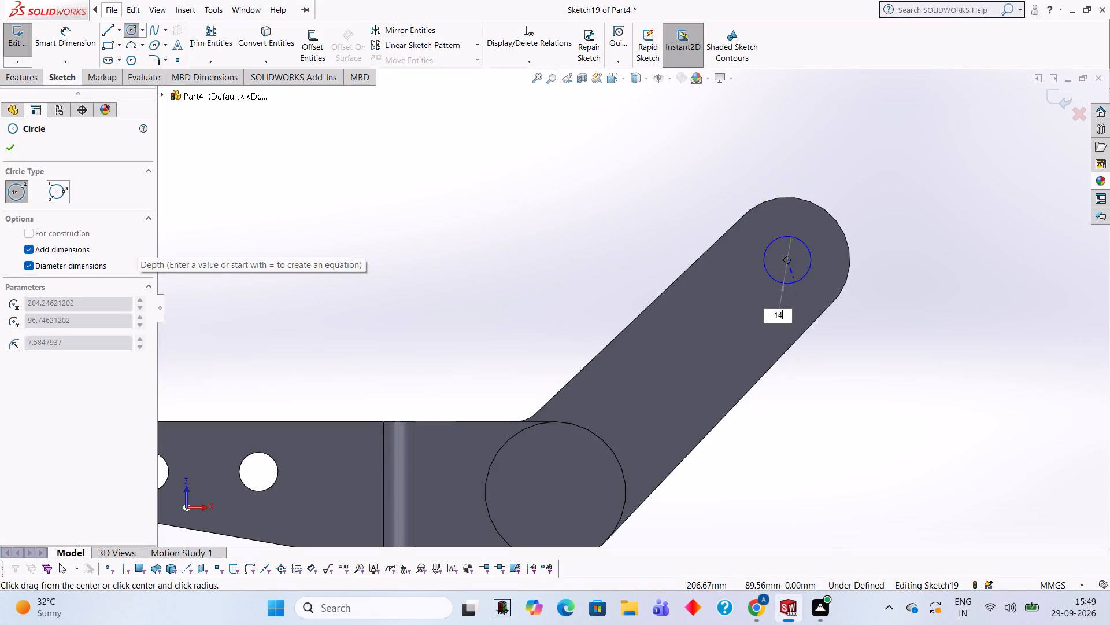
pyautogui.press('Return')
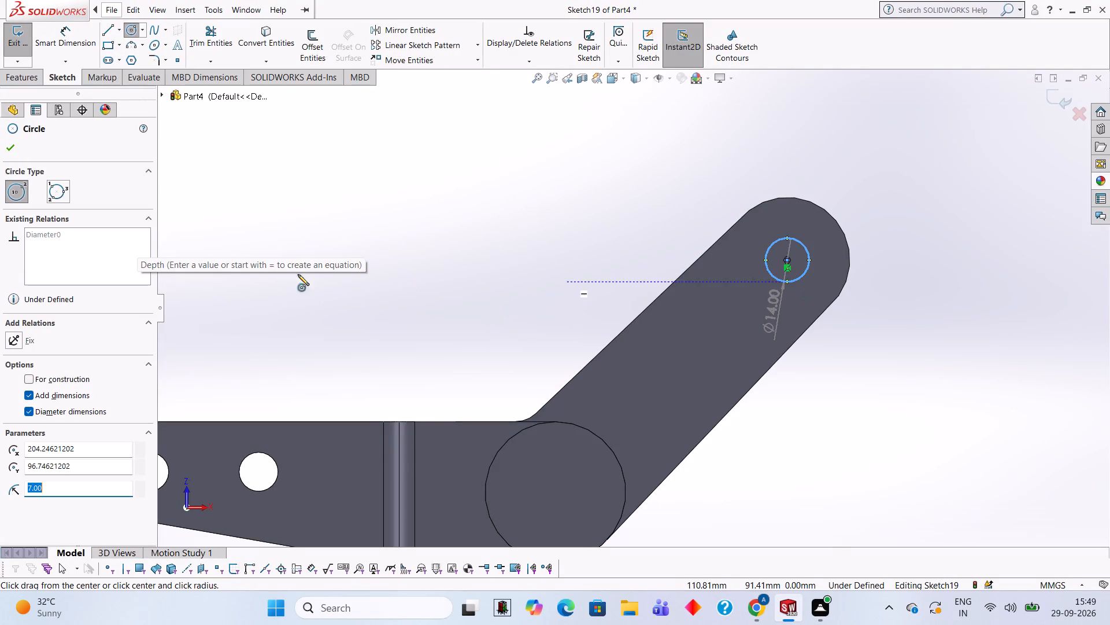
pyautogui.click(7, 149)
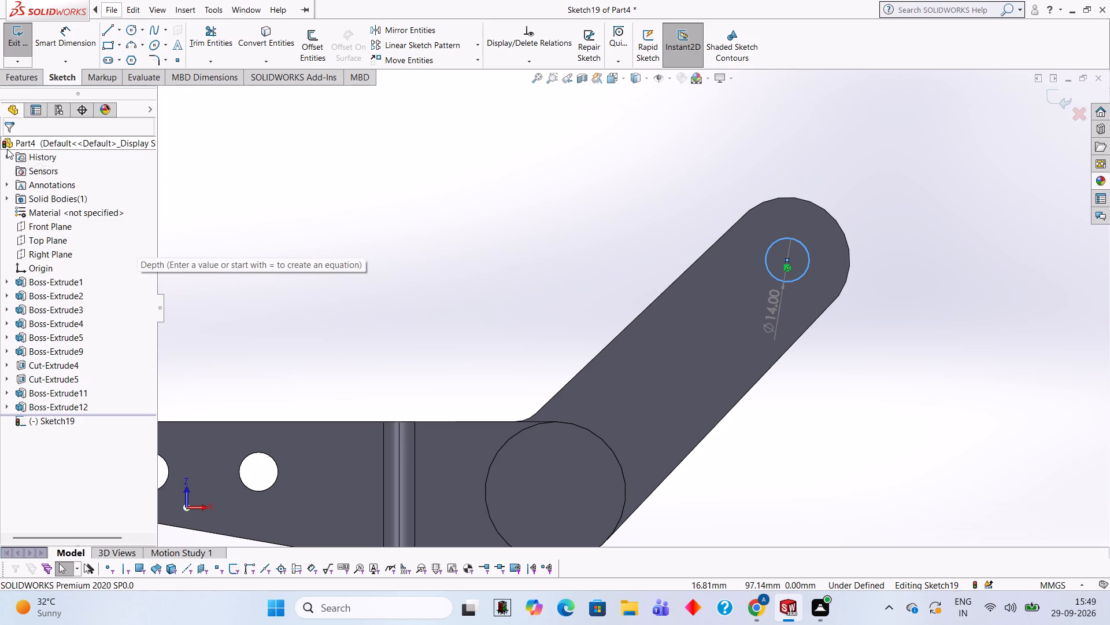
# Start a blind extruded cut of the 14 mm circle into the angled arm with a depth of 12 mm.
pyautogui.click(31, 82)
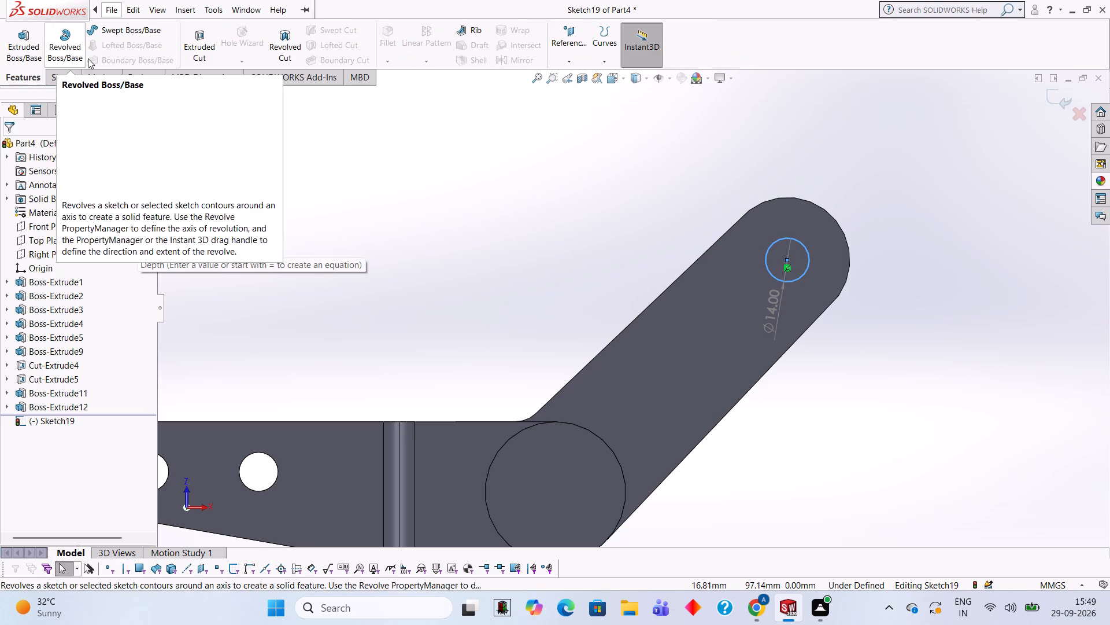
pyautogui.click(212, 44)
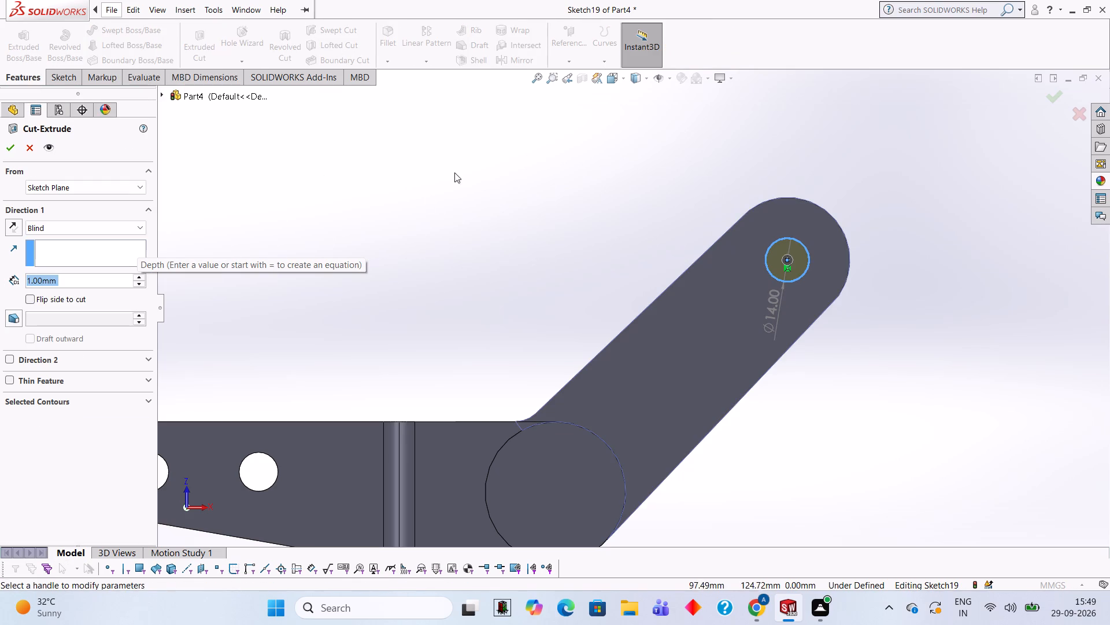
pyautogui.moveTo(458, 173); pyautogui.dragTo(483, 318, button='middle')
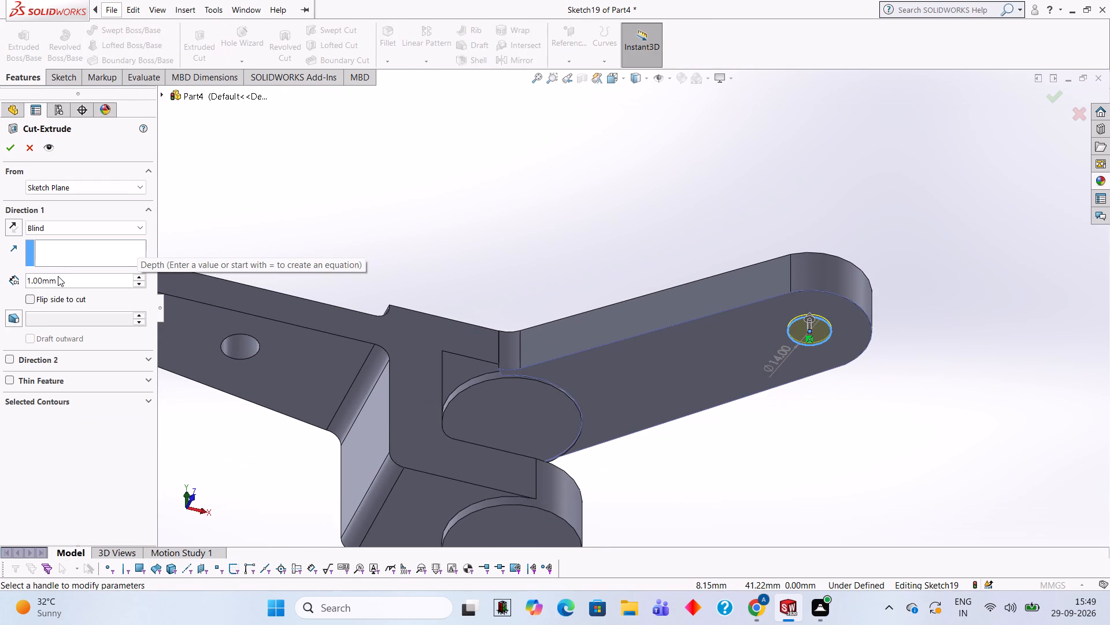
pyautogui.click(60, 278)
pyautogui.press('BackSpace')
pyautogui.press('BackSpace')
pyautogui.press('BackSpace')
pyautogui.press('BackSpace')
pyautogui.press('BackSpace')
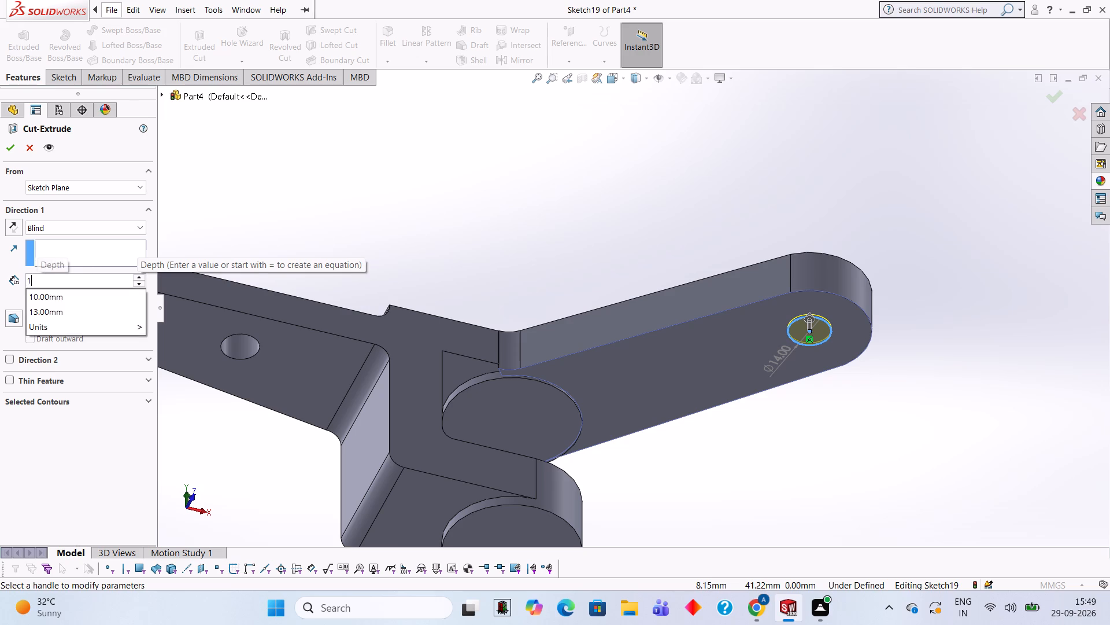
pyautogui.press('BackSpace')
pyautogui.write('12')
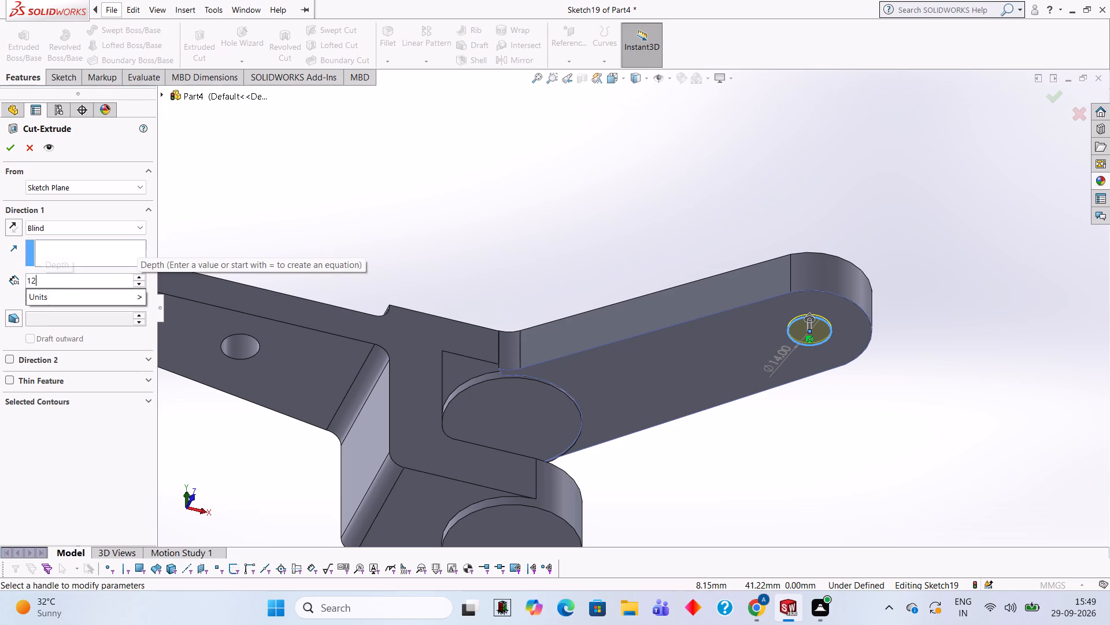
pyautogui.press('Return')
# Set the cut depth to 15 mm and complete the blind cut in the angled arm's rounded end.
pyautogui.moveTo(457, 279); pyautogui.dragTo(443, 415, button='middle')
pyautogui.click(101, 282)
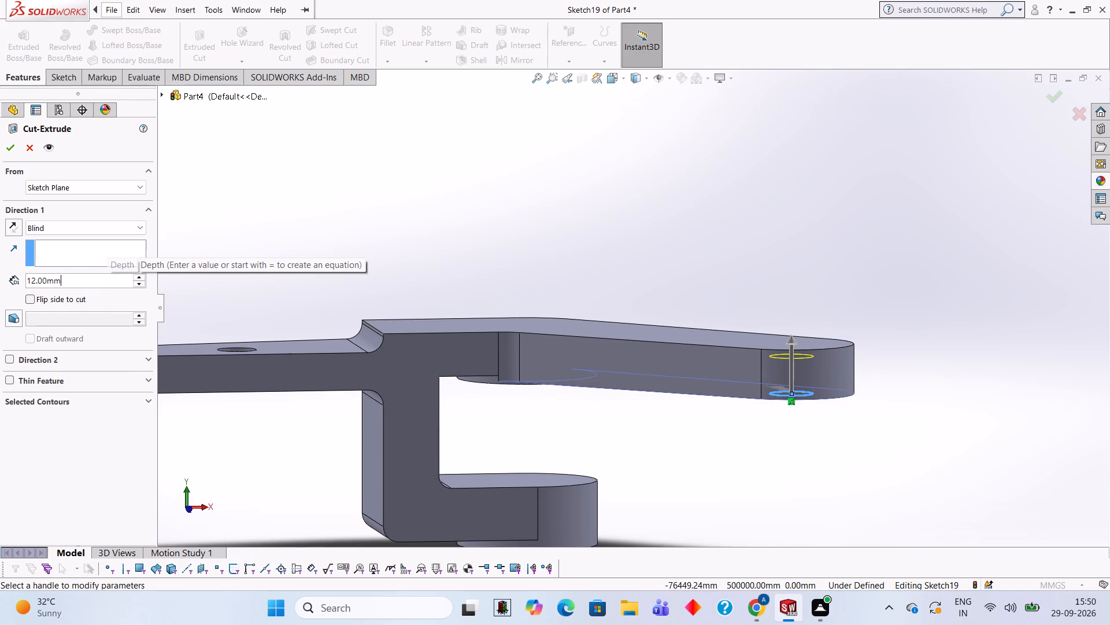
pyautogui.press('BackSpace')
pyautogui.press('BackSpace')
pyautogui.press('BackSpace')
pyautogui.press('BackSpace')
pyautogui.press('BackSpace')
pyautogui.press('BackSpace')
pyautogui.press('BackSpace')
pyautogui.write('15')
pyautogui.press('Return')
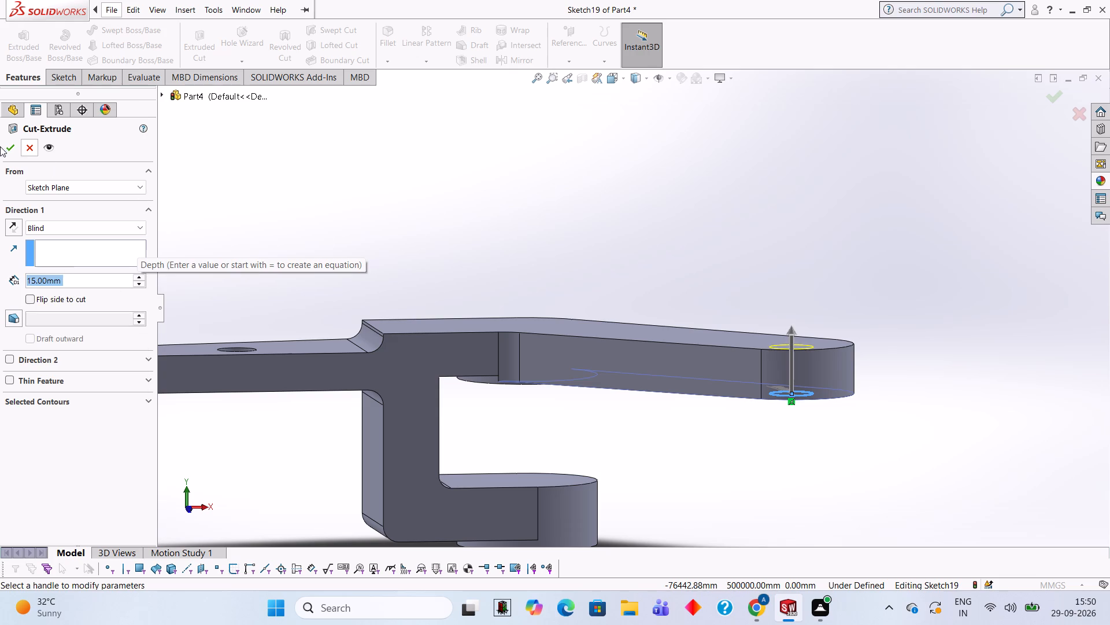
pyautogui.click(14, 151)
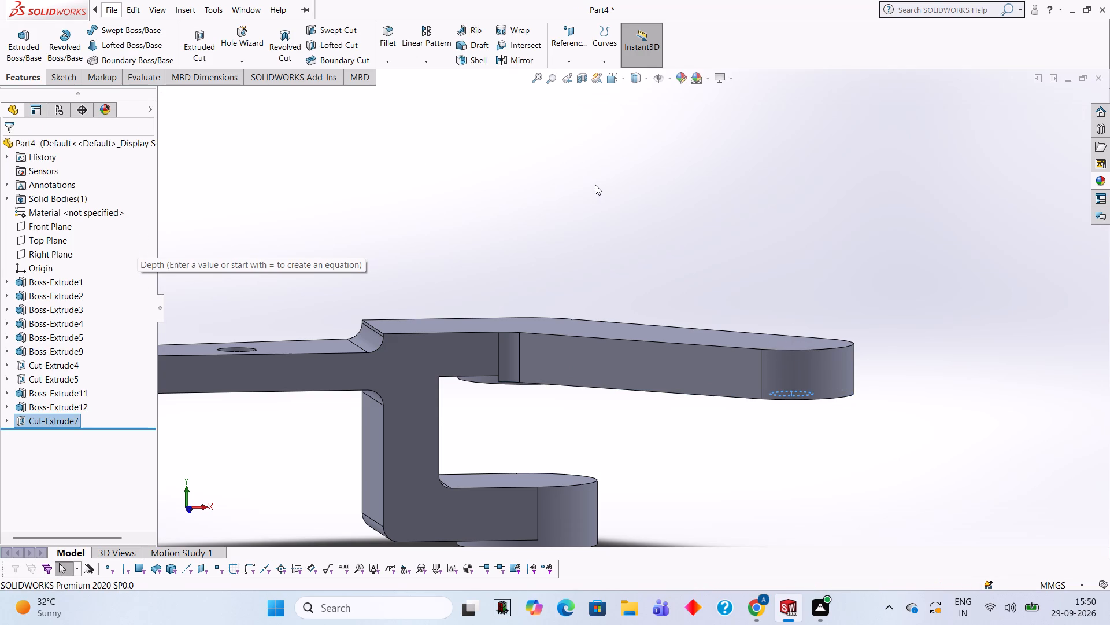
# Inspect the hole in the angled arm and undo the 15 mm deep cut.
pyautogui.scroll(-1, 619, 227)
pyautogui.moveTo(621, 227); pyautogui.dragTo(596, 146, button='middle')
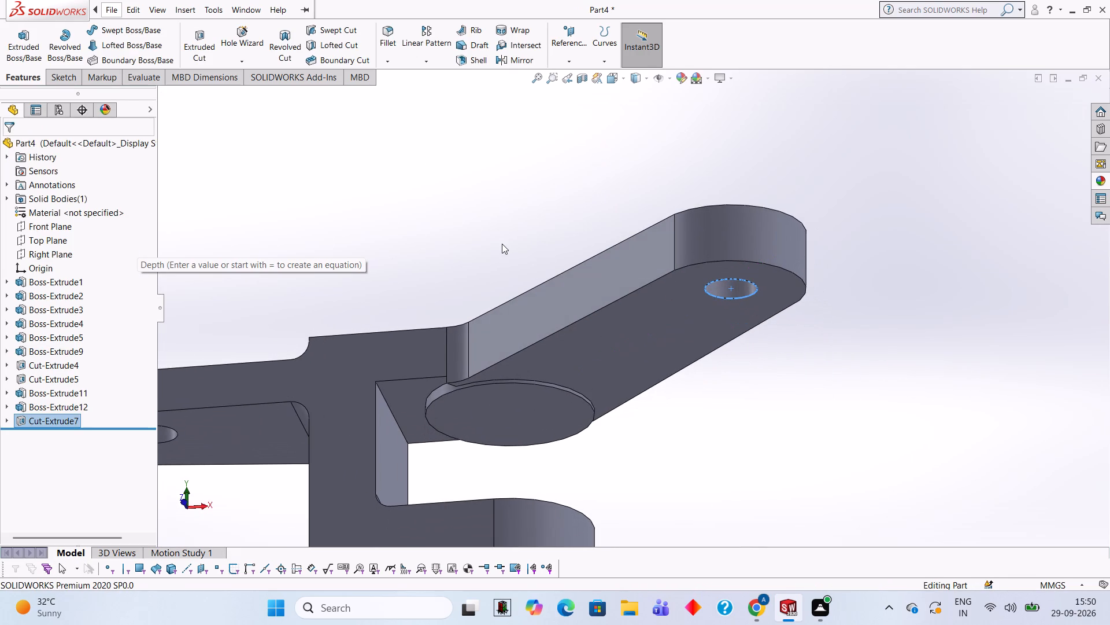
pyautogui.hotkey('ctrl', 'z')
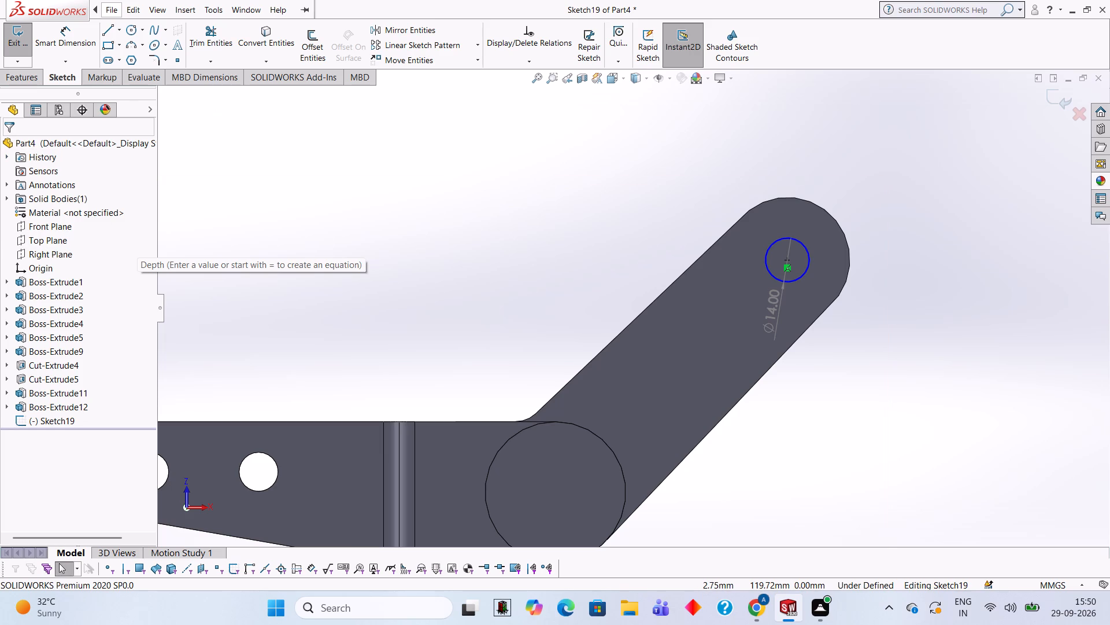
# Cut the 14 mm circle 16 mm deep as a blind extruded cut through the angled arm's rounded end.
pyautogui.click(30, 76)
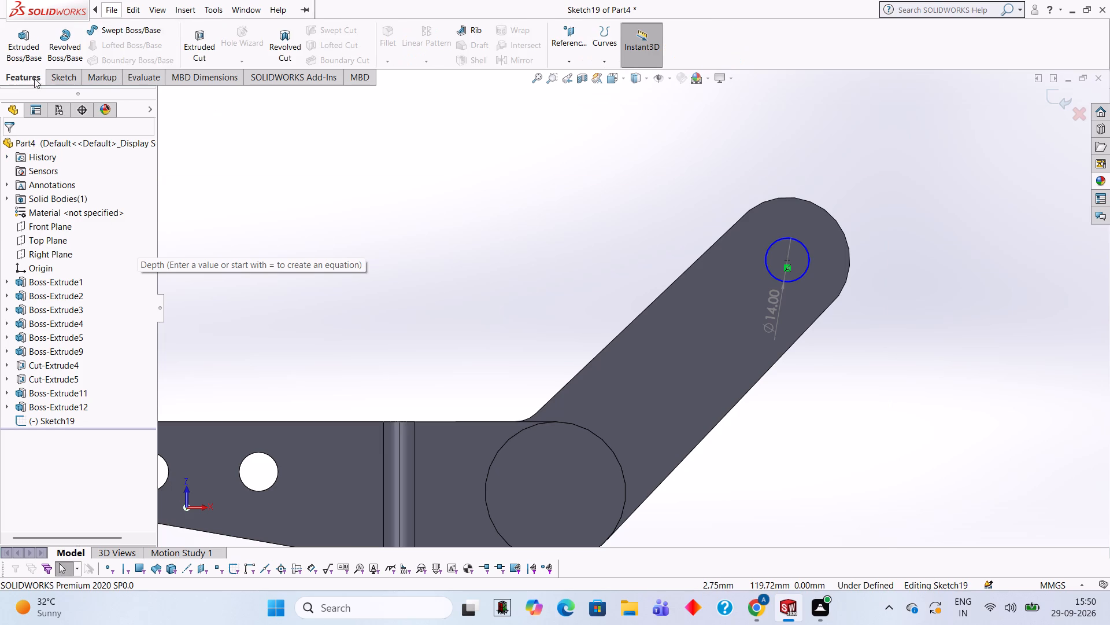
pyautogui.click(206, 40)
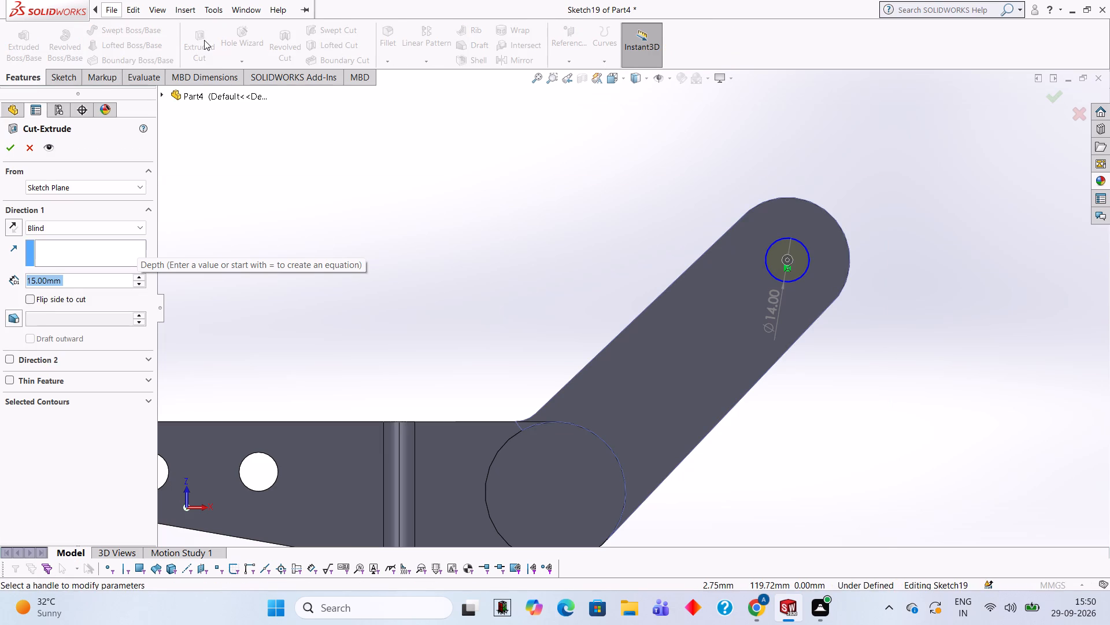
pyautogui.write('16')
pyautogui.press('Return')
pyautogui.press('Return')
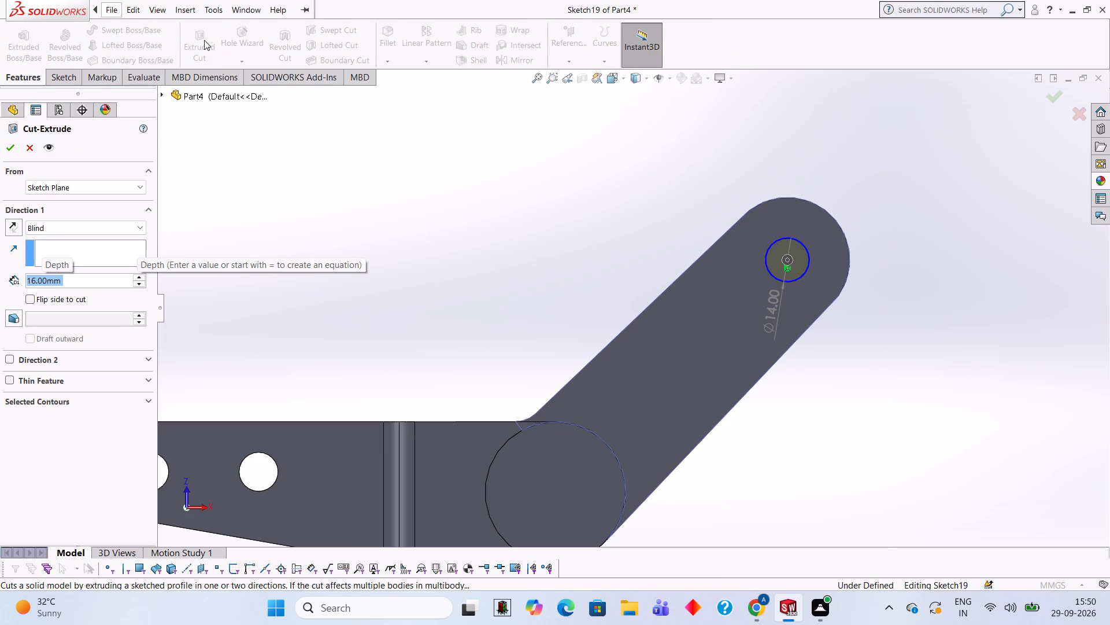
pyautogui.click(5, 152)
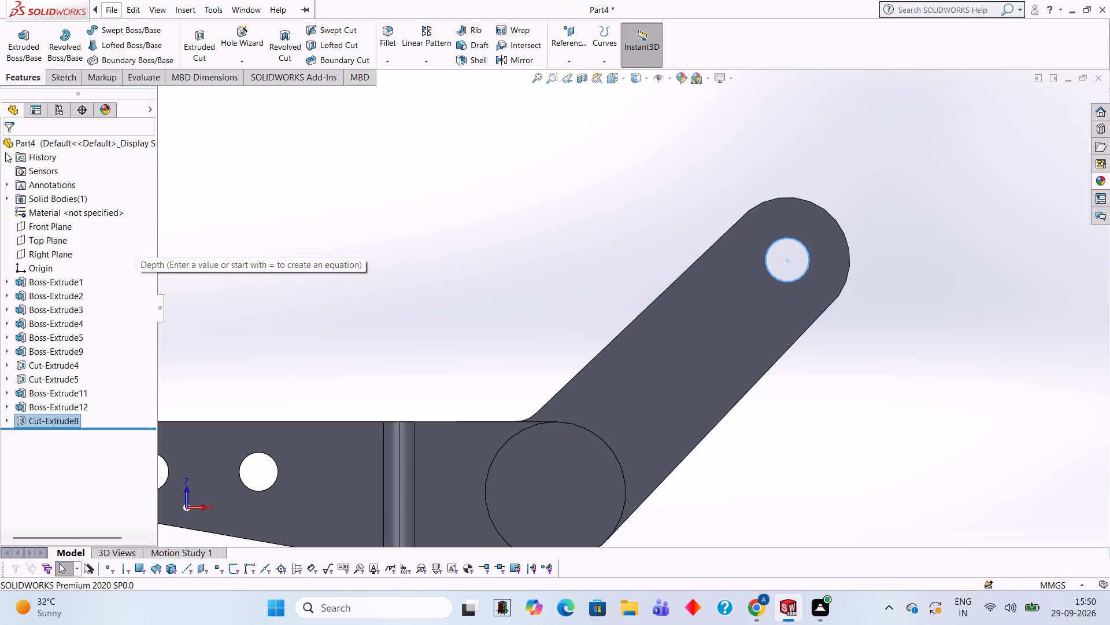
pyautogui.click(350, 190)
pyautogui.scroll(4, 493, 256)
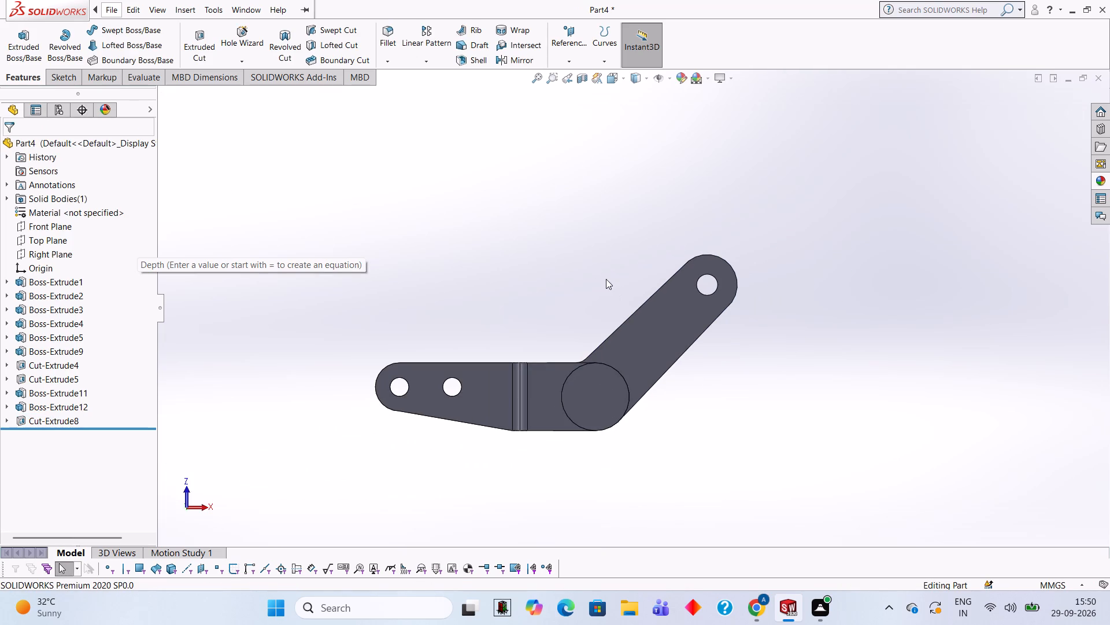
pyautogui.scroll(-3, 627, 244)
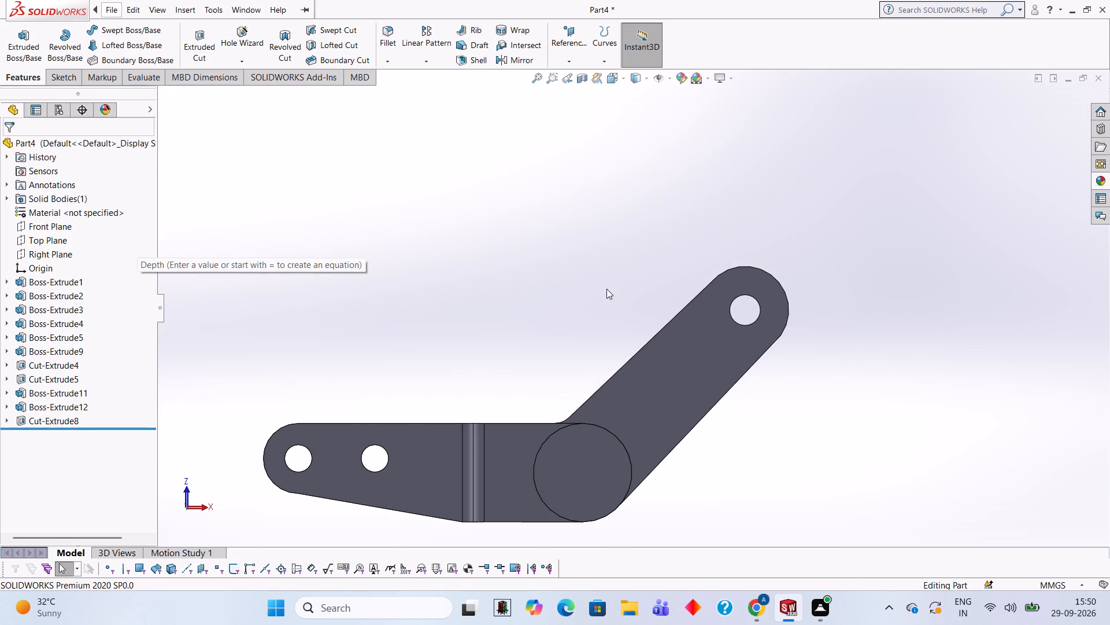
# Sketch a 22 mm diameter circle concentric with the lower boss's raised 45 mm round face.
pyautogui.scroll(2, 609, 290)
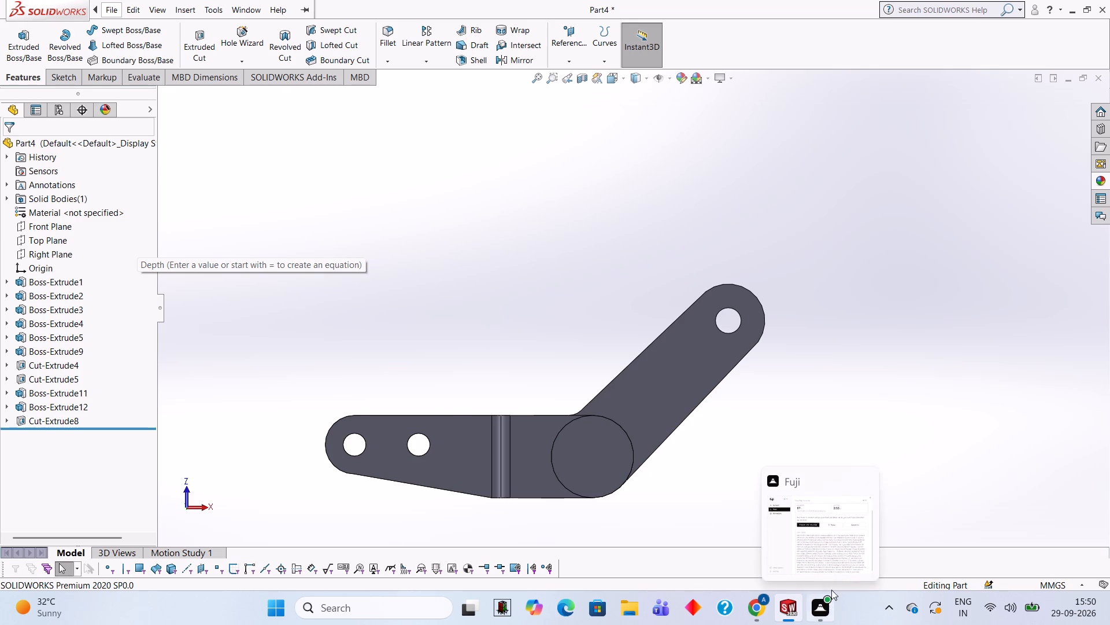
pyautogui.scroll(-1, 606, 446)
pyautogui.click(579, 446)
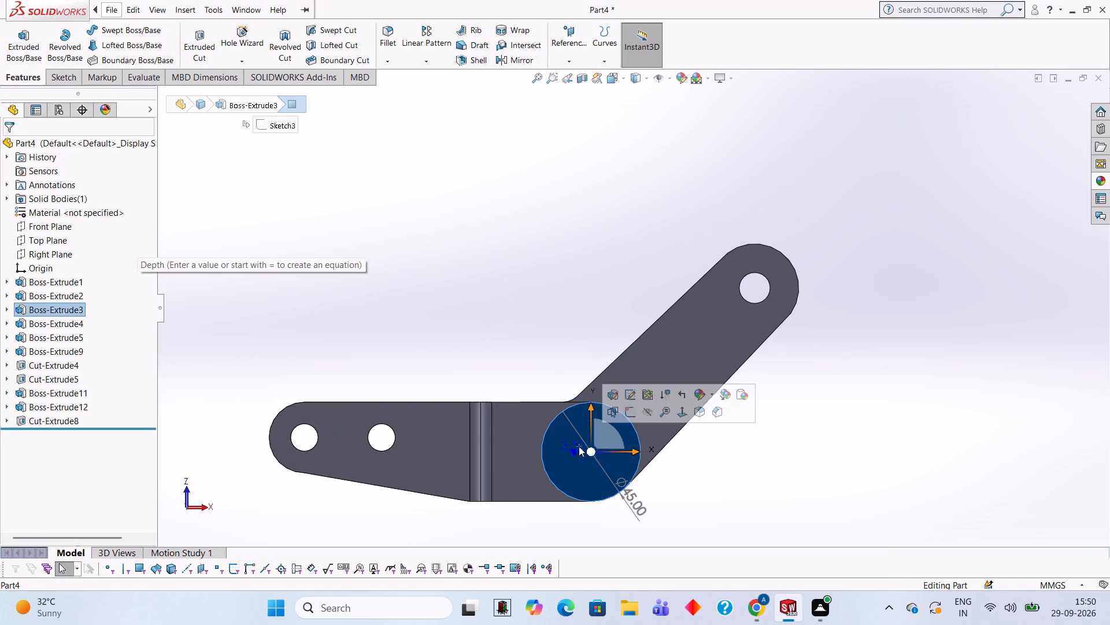
pyautogui.click(630, 407)
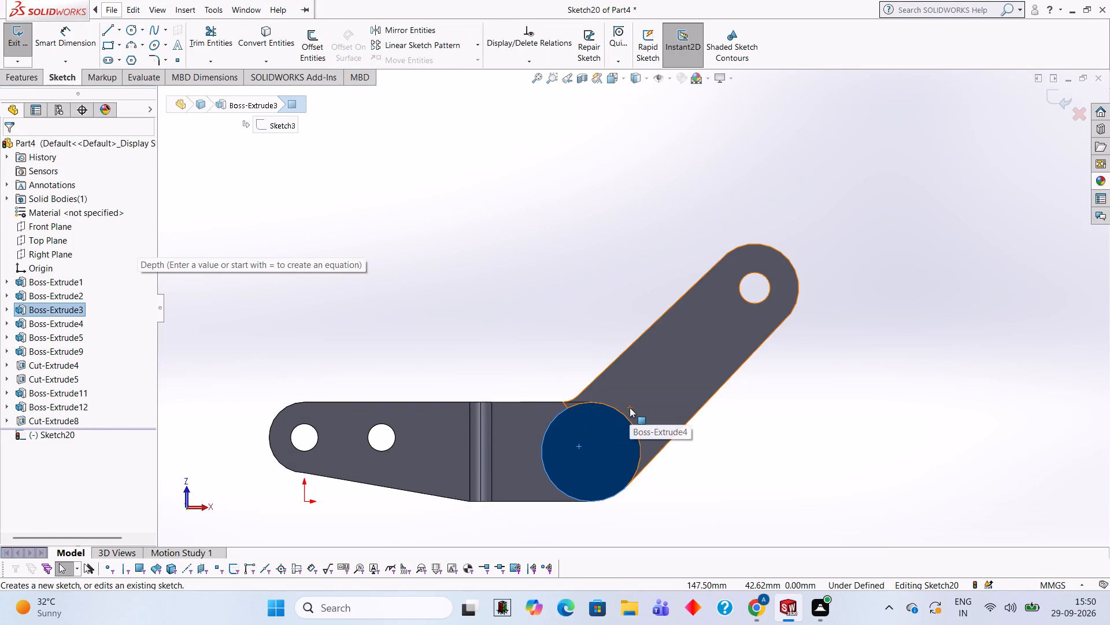
pyautogui.hotkey('ctrl', '8')
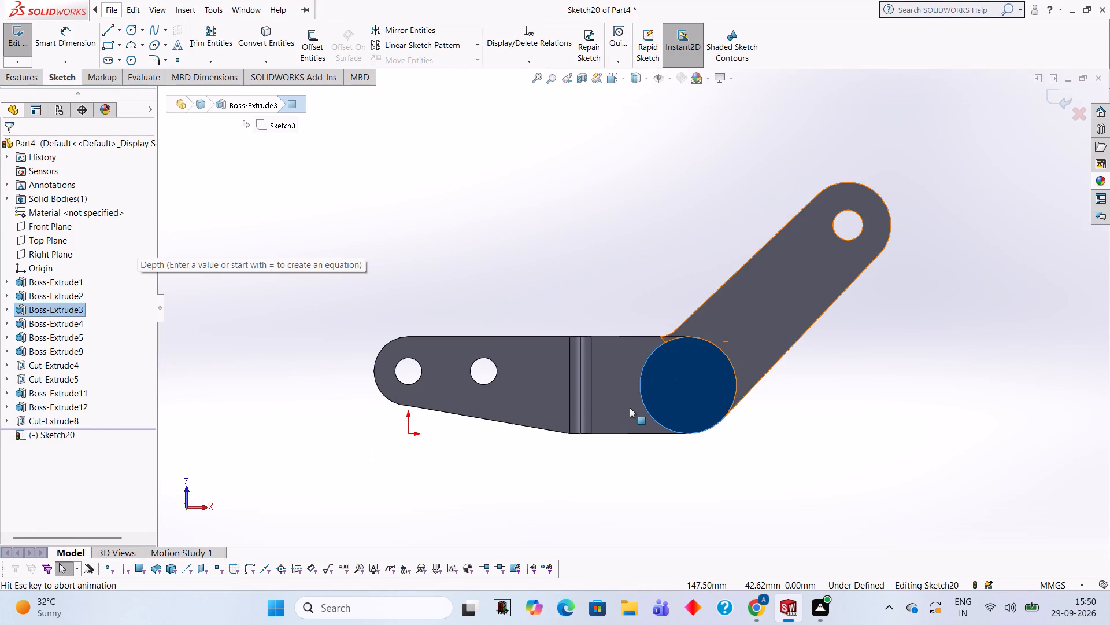
pyautogui.hotkey('ctrl', '8')
pyautogui.hotkey('ctrl', '8')
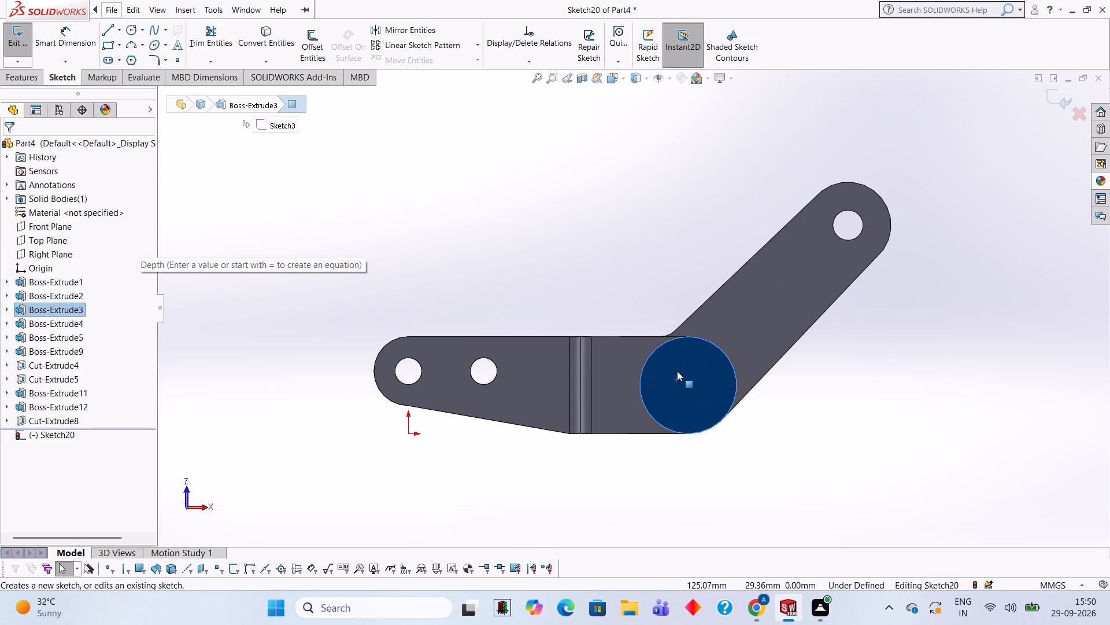
pyautogui.scroll(-1, 741, 286)
pyautogui.scroll(-1, 705, 331)
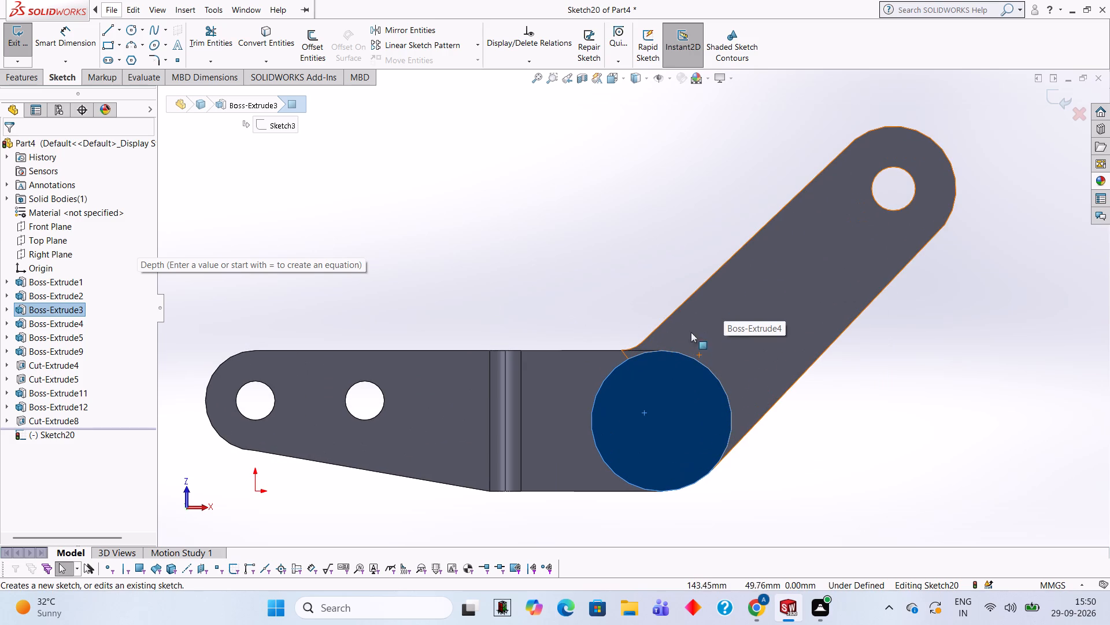
pyautogui.click(132, 24)
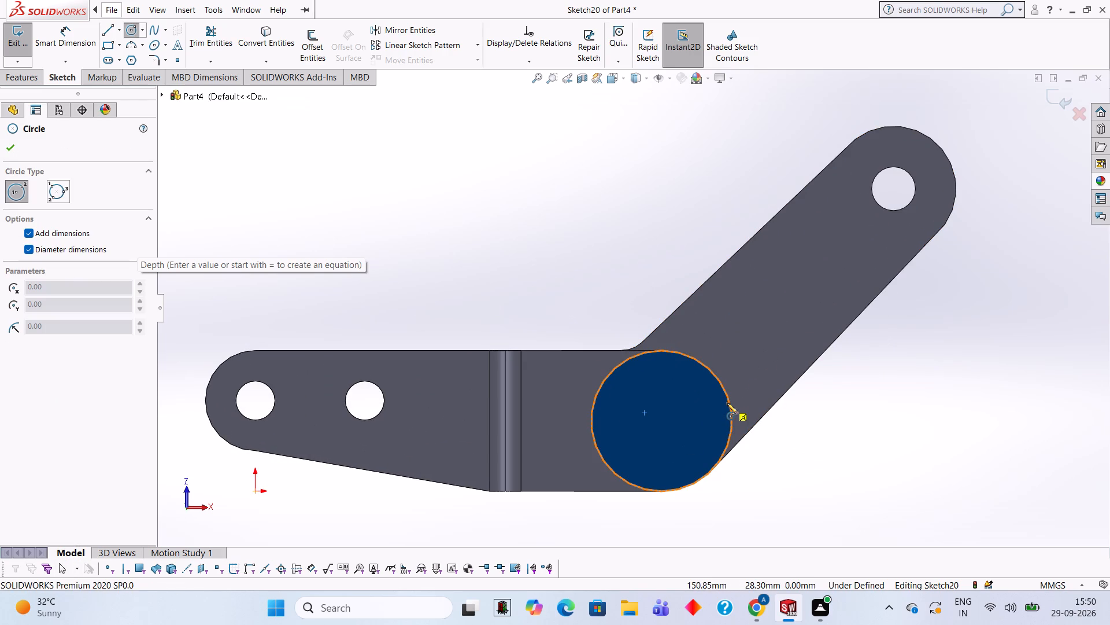
pyautogui.click(661, 421)
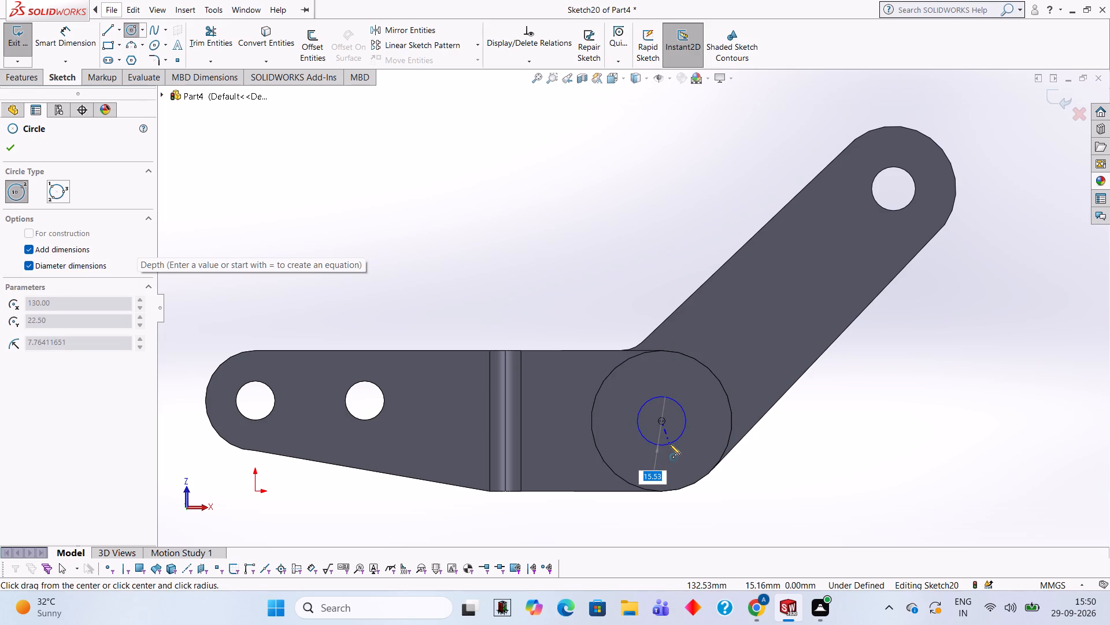
pyautogui.write('22')
pyautogui.press('Return')
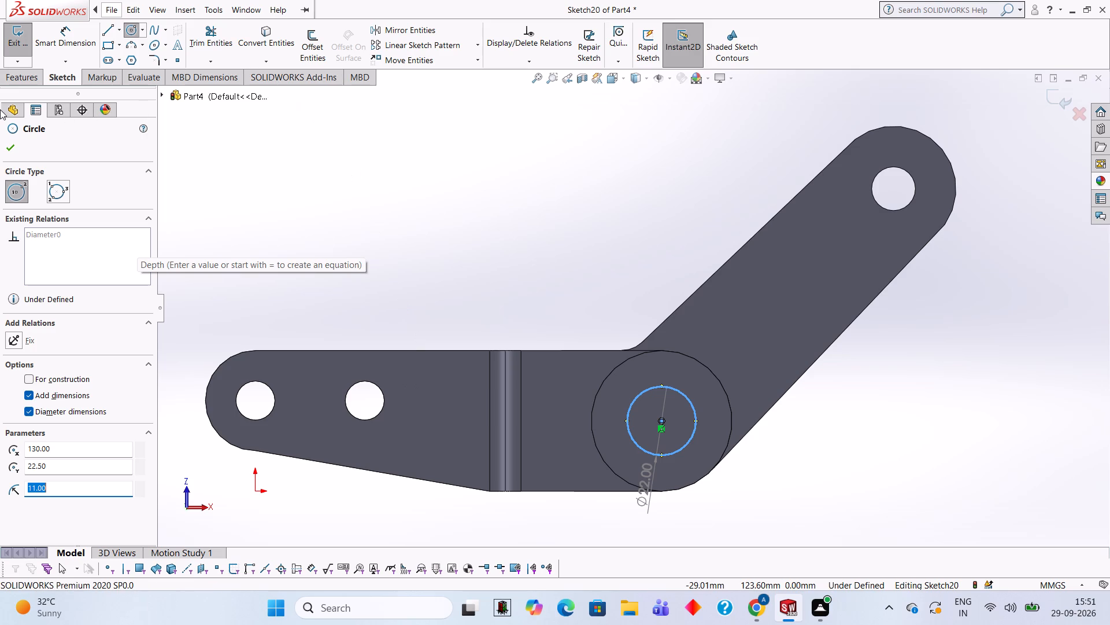
# Cut the 22 mm circle 80 mm deep as a blind extruded cut through both round bosses.
pyautogui.click(17, 79)
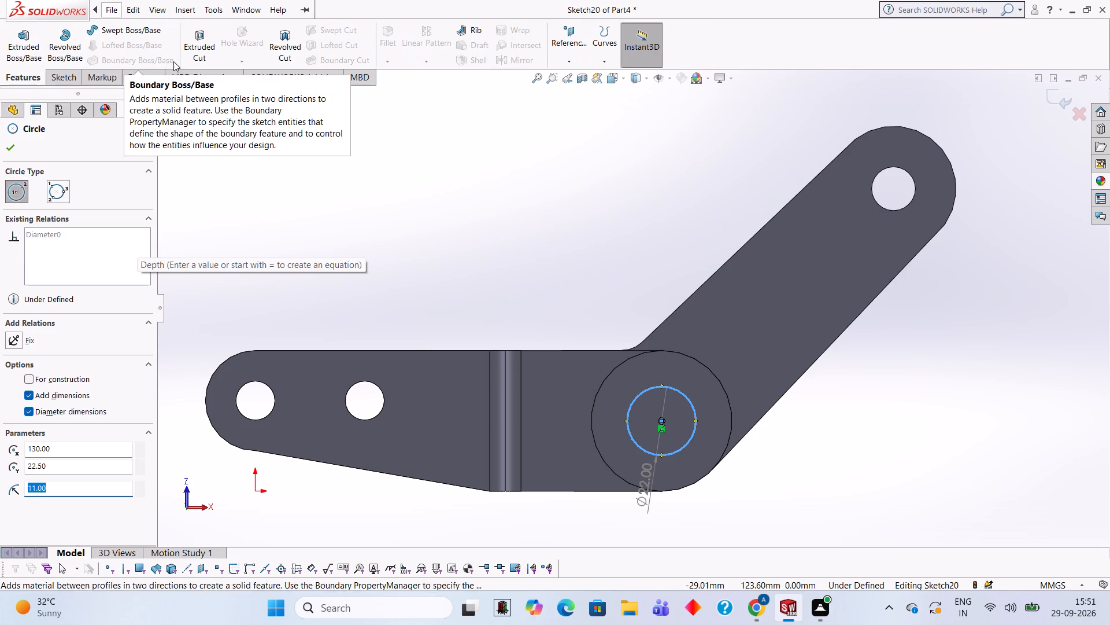
pyautogui.click(195, 41)
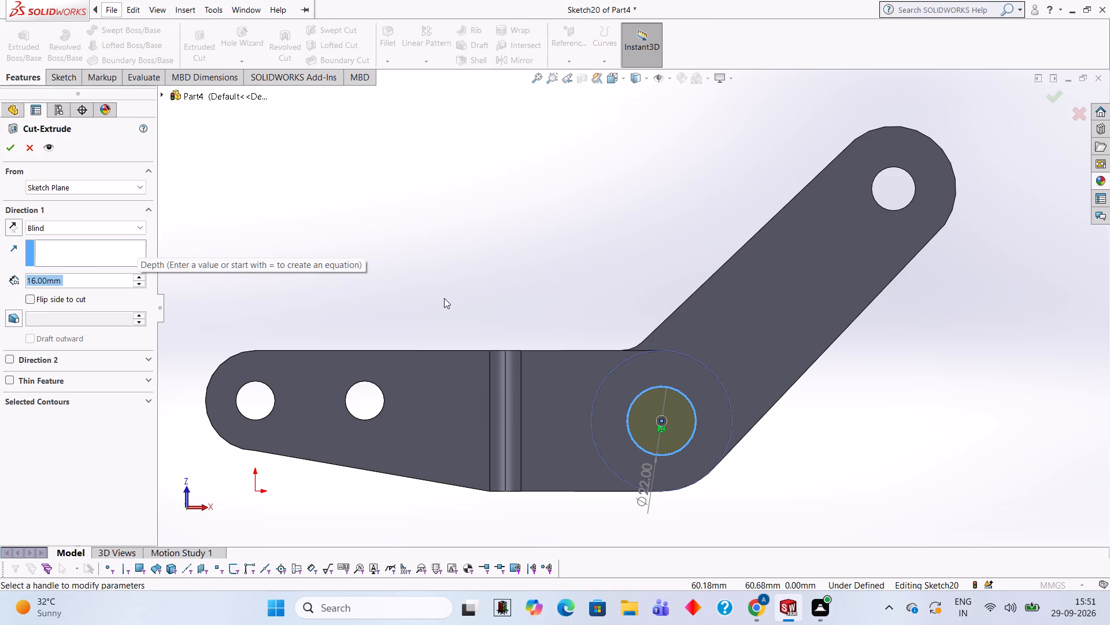
pyautogui.moveTo(471, 246); pyautogui.dragTo(484, 406, button='middle')
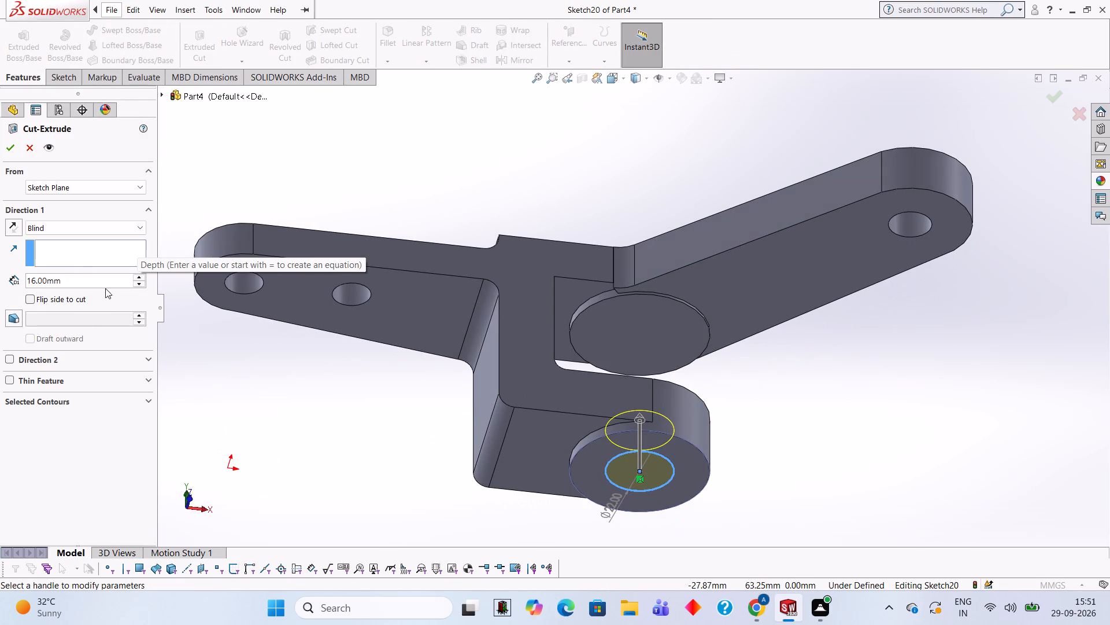
pyautogui.click(98, 282)
pyautogui.press('BackSpace')
pyautogui.press('BackSpace')
pyautogui.press('BackSpace')
pyautogui.press('BackSpace')
pyautogui.press('BackSpace')
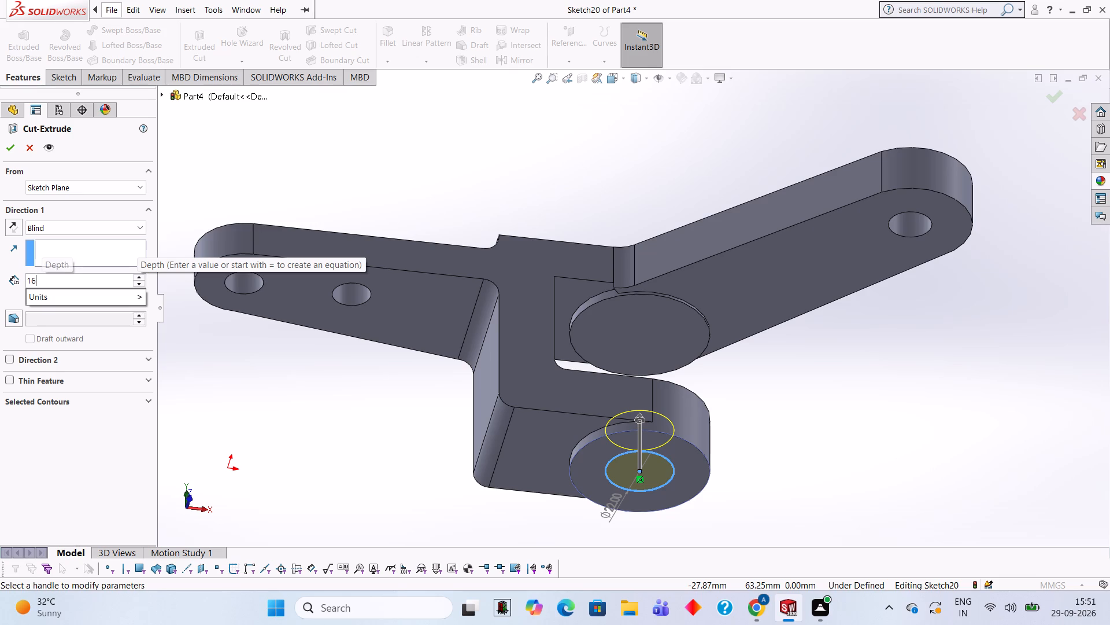
pyautogui.press('BackSpace')
pyautogui.press('BackSpace')
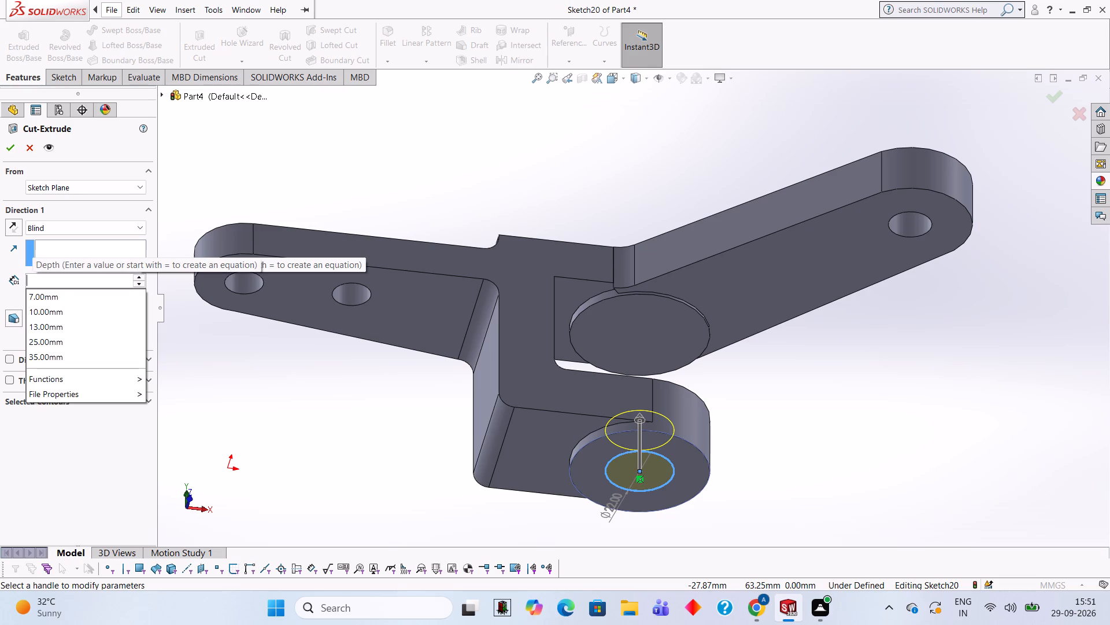
pyautogui.write('80')
pyautogui.press('Return')
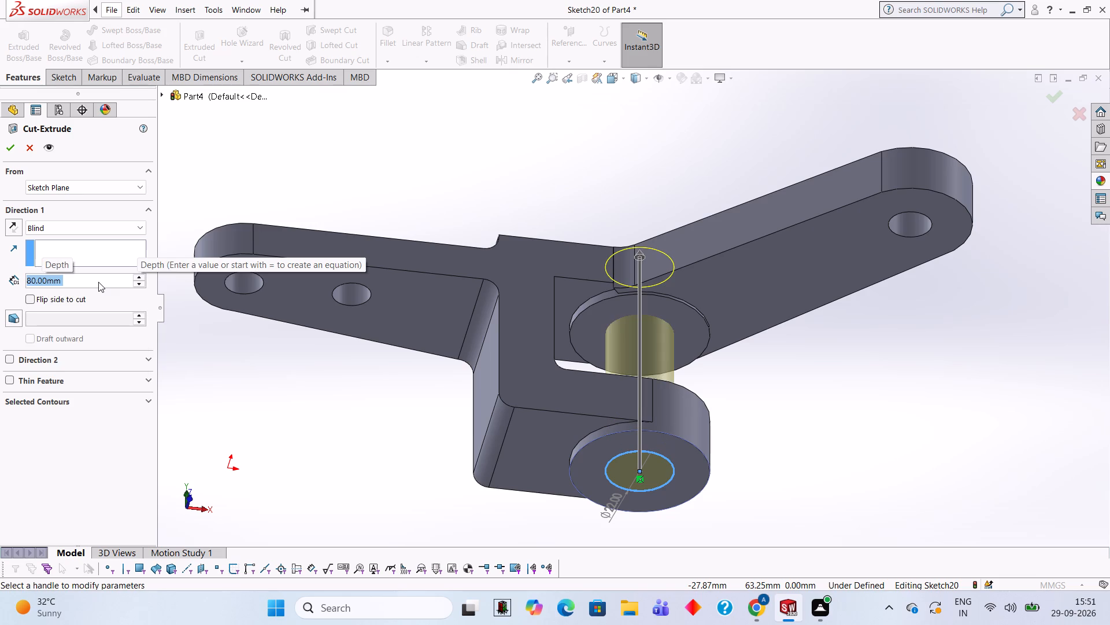
pyautogui.moveTo(434, 189); pyautogui.dragTo(430, 327, button='middle')
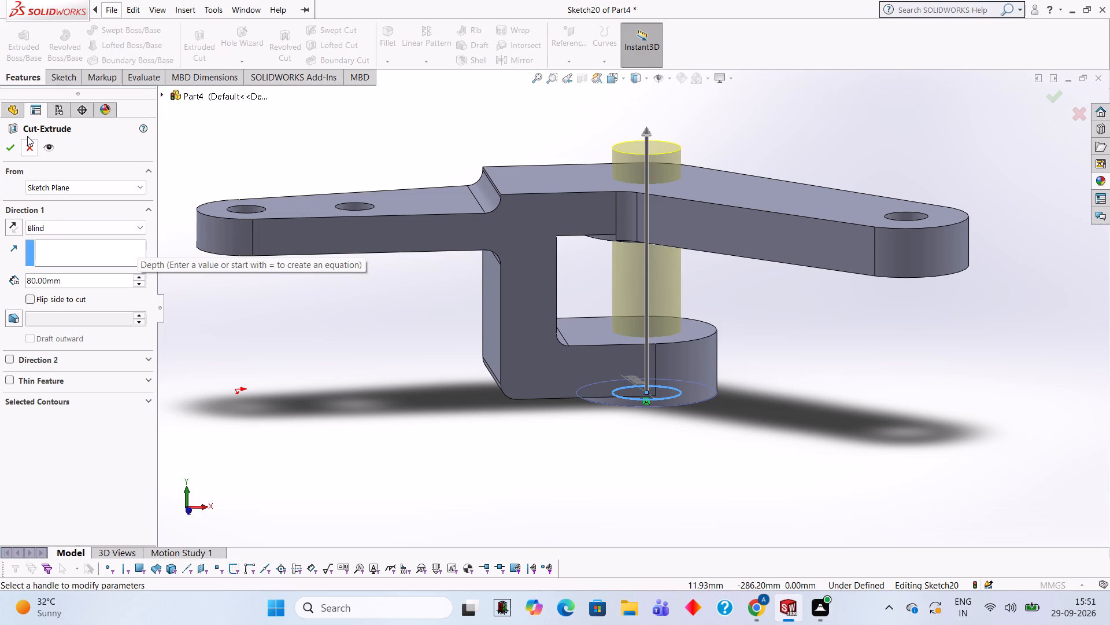
pyautogui.click(17, 147)
pyautogui.click(375, 384)
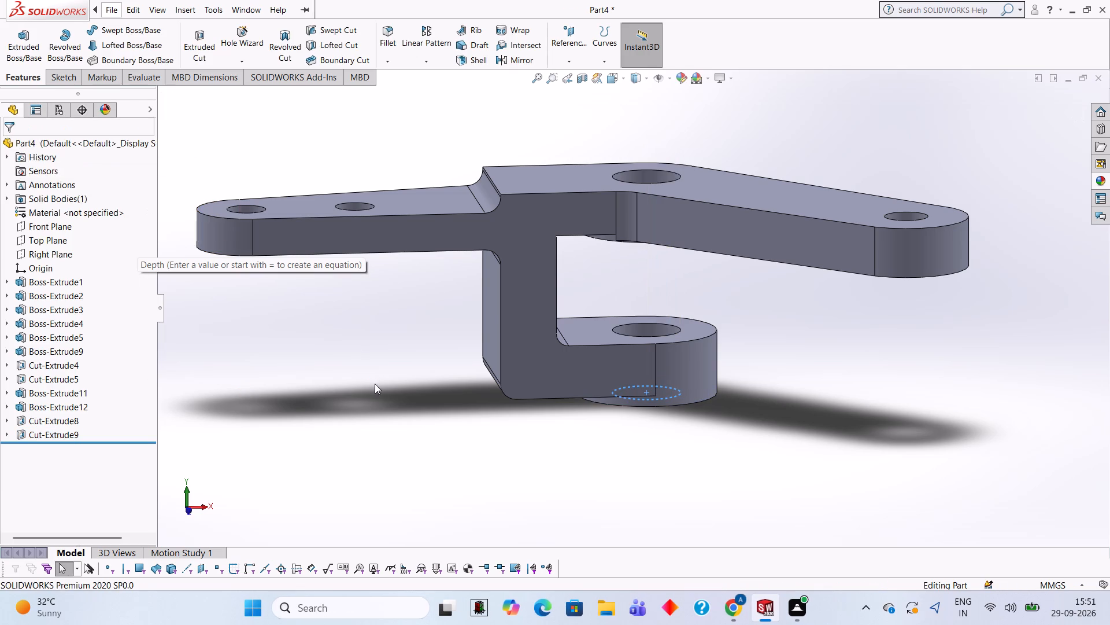
# Examine the finished bracket from several sides, including the through hole in the two bosses and both arms.
pyautogui.moveTo(443, 422); pyautogui.dragTo(434, 323, button='middle')
pyautogui.scroll(3, 413, 453)
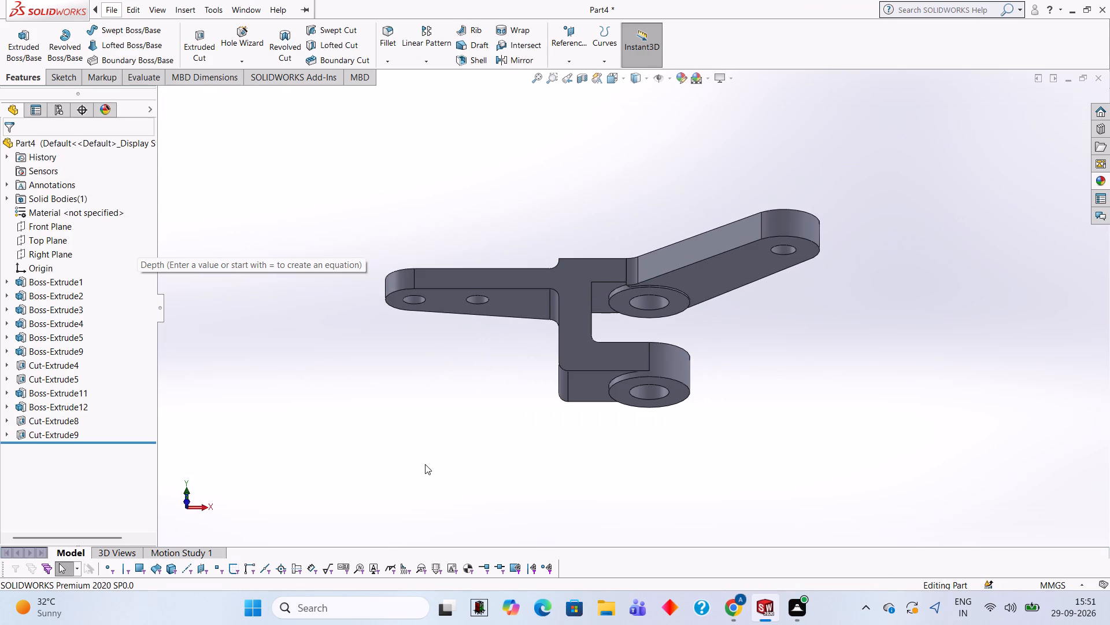
pyautogui.moveTo(423, 462); pyautogui.dragTo(411, 335, button='middle')
pyautogui.scroll(1, 547, 445)
pyautogui.moveTo(629, 466); pyautogui.dragTo(649, 410, button='middle')
pyautogui.scroll(-1, 1026, 339)
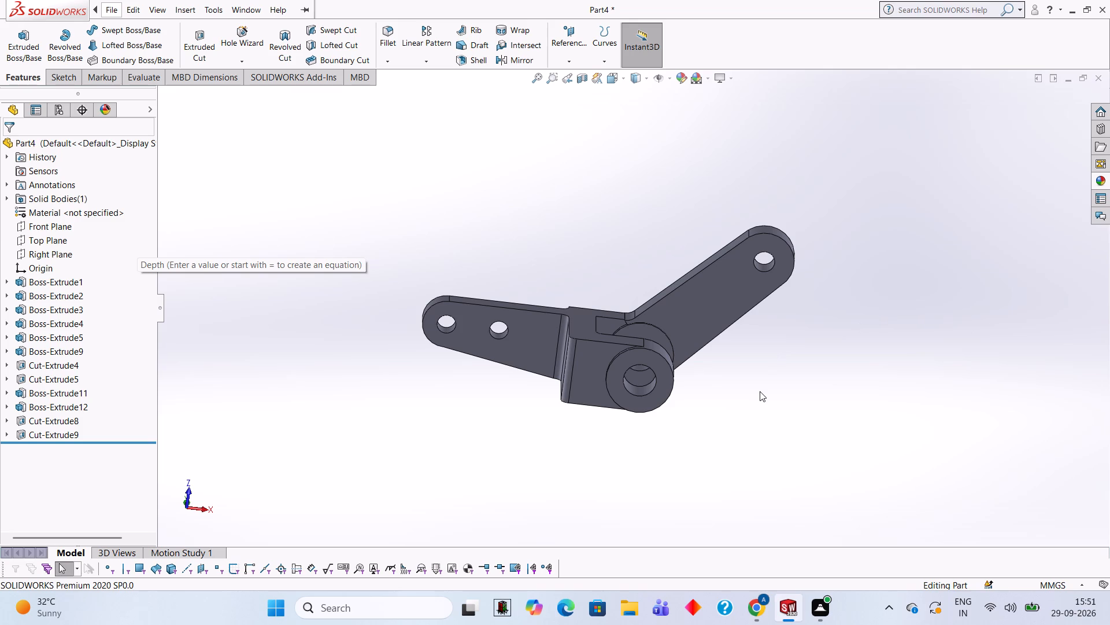
pyautogui.moveTo(745, 382); pyautogui.dragTo(717, 365, button='middle')
pyautogui.scroll(1, 719, 369)
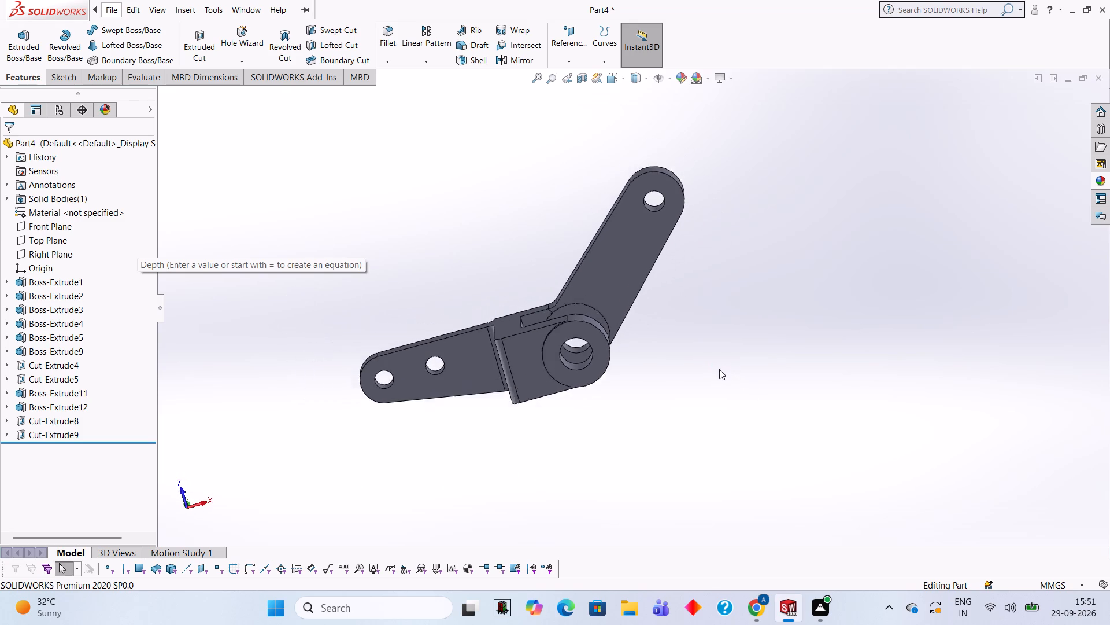
pyautogui.scroll(1, 719, 369)
pyautogui.moveTo(715, 345); pyautogui.dragTo(728, 427, button='middle')
pyautogui.moveTo(791, 297); pyautogui.dragTo(587, 530, button='middle')
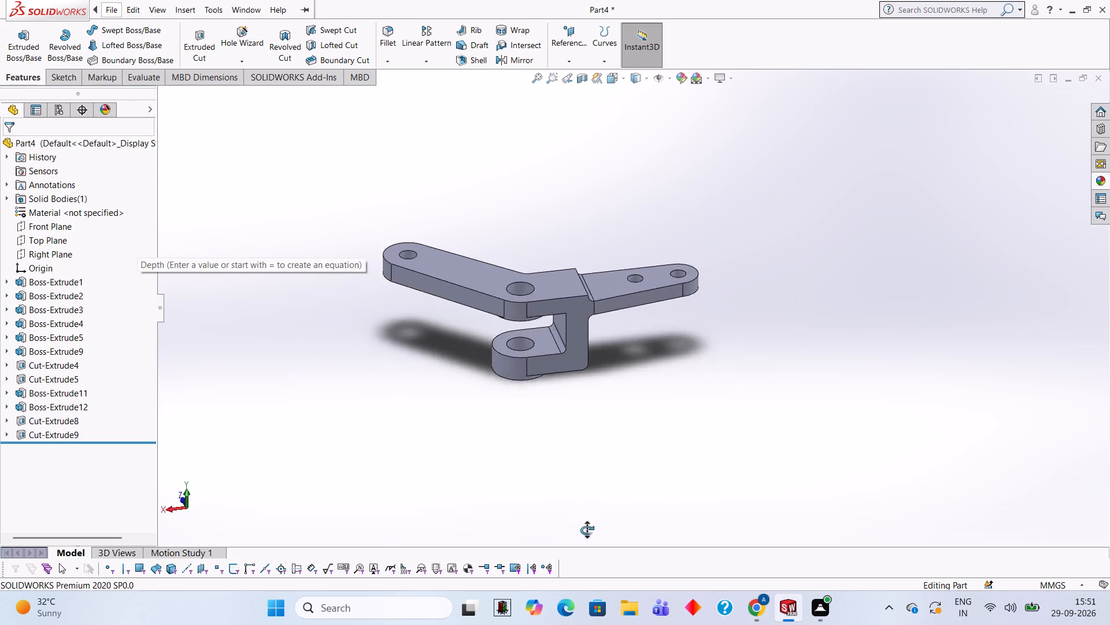
pyautogui.moveTo(587, 530); pyautogui.dragTo(622, 462, button='middle')
pyautogui.scroll(-1, 802, 479)
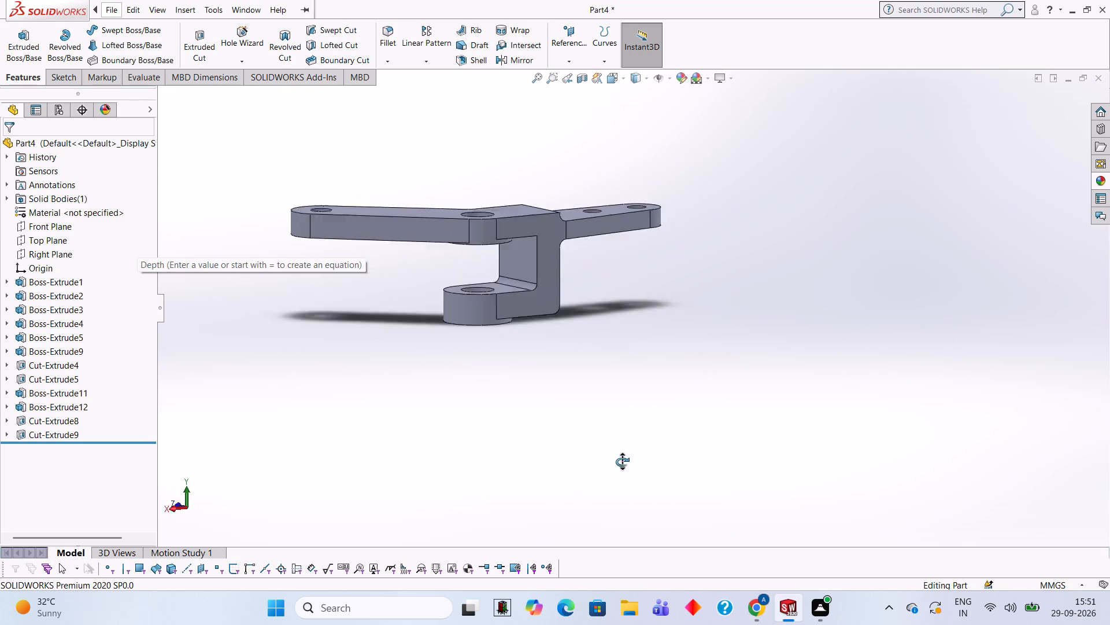
pyautogui.moveTo(622, 462); pyautogui.dragTo(817, 293, button='middle')
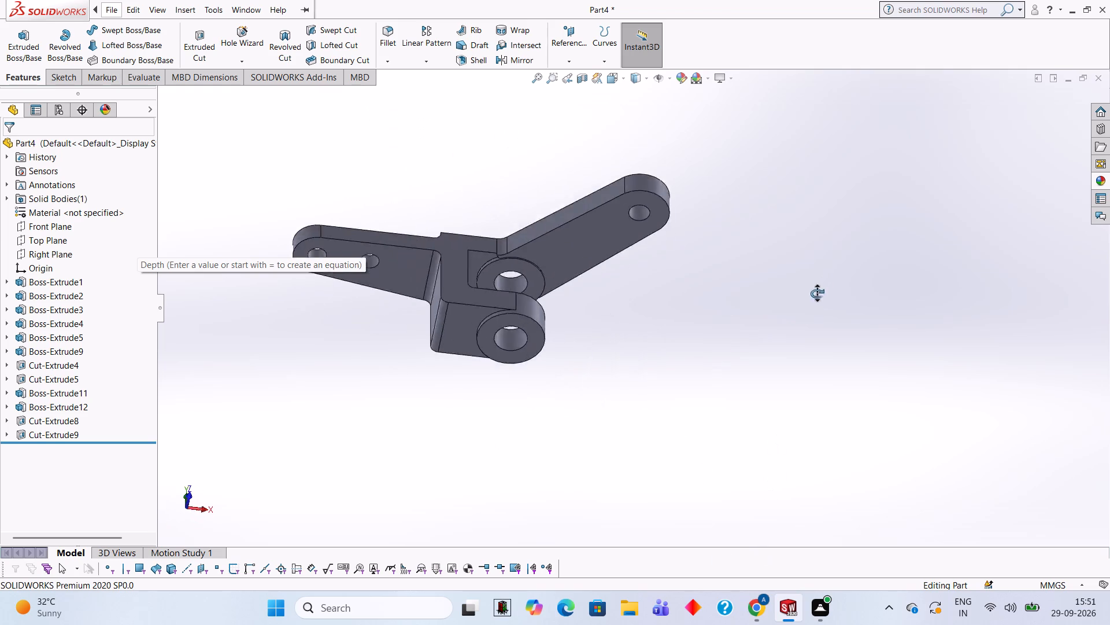
pyautogui.moveTo(817, 293); pyautogui.dragTo(786, 177, button='middle')
pyautogui.scroll(-1, 556, 317)
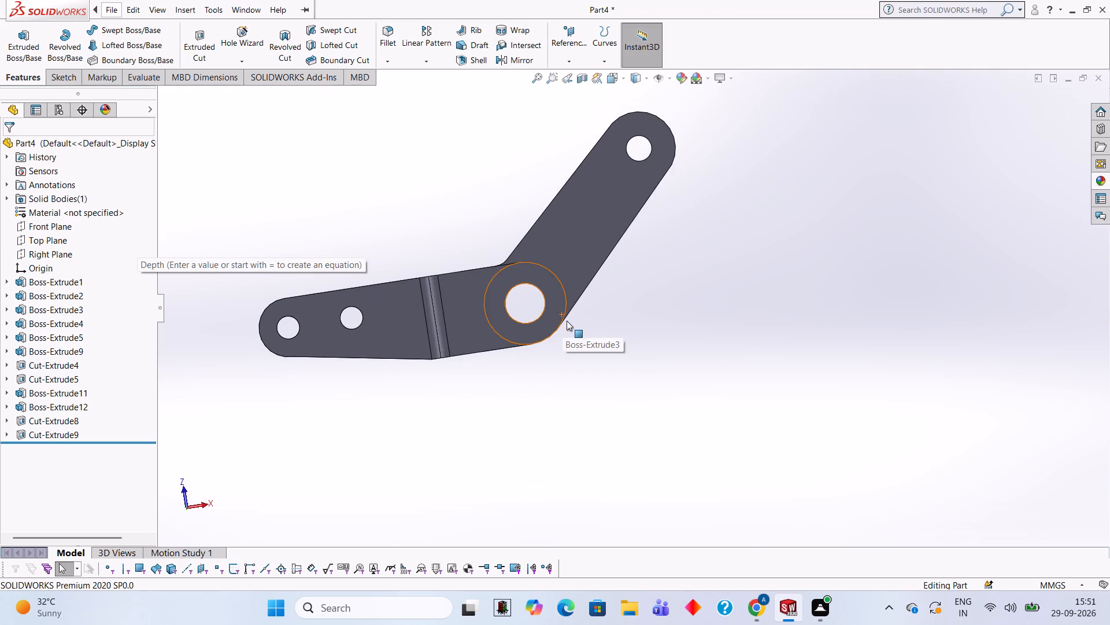
pyautogui.scroll(2, 567, 321)
pyautogui.scroll(-2, 433, 245)
pyautogui.moveTo(467, 249); pyautogui.dragTo(471, 340, button='middle')
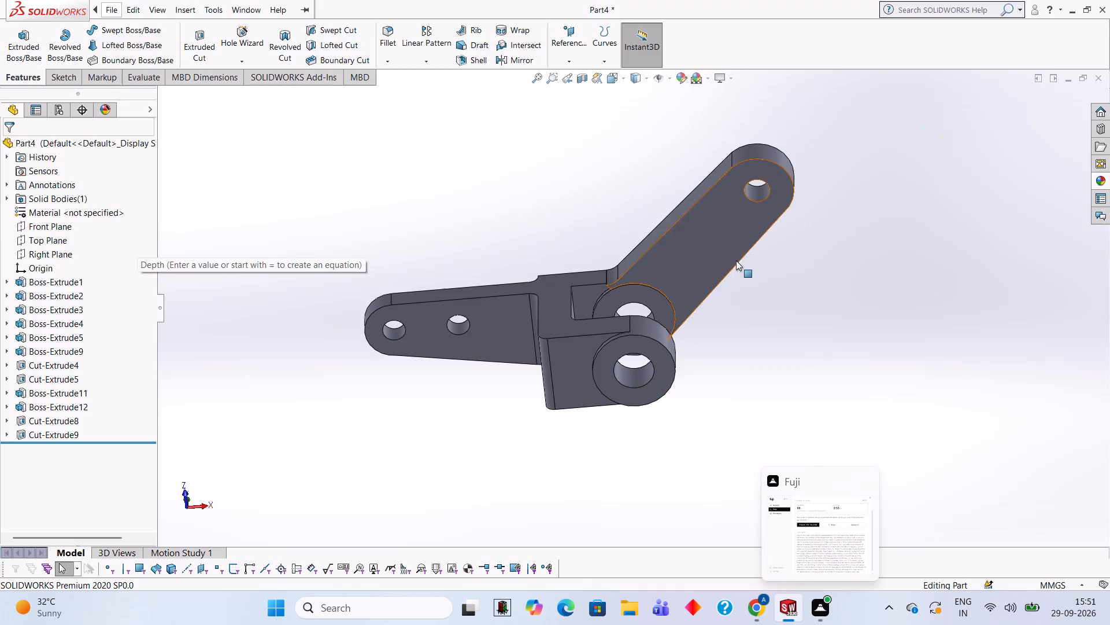
pyautogui.moveTo(721, 322); pyautogui.dragTo(723, 278, button='middle')
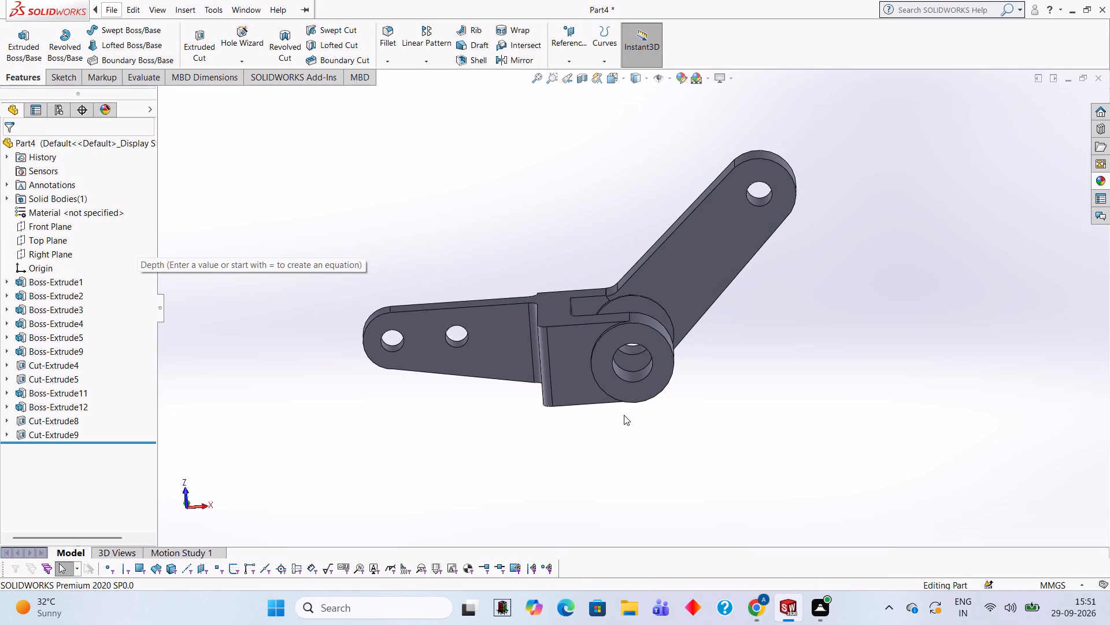
# Apply the Red LED appearance to the entire body of the part.
pyautogui.click(1107, 177)
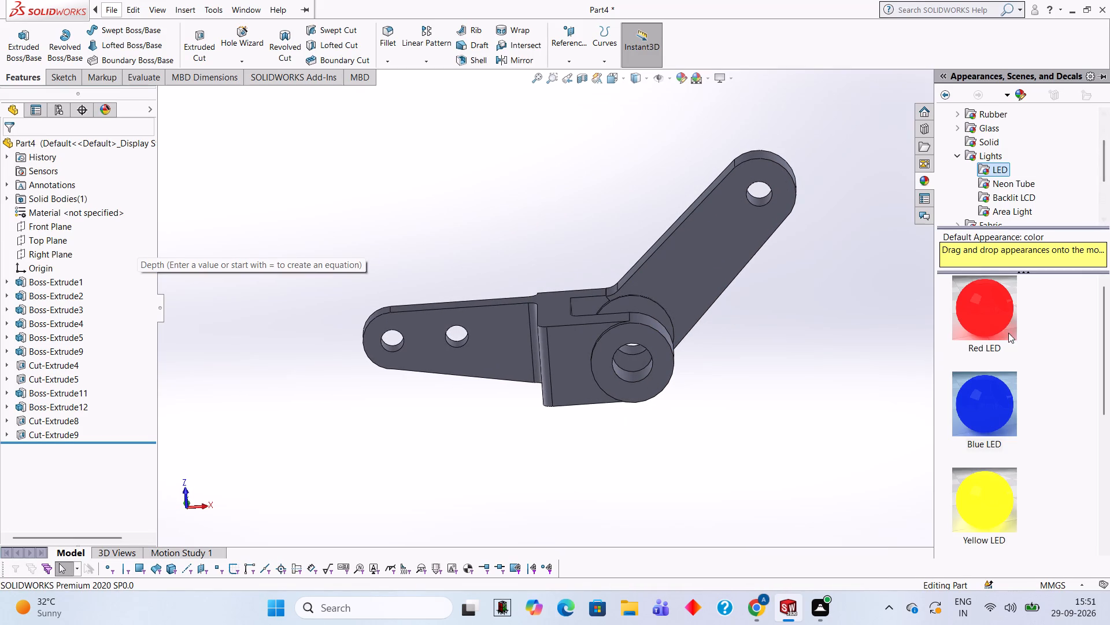
pyautogui.moveTo(976, 303); pyautogui.dragTo(579, 326)
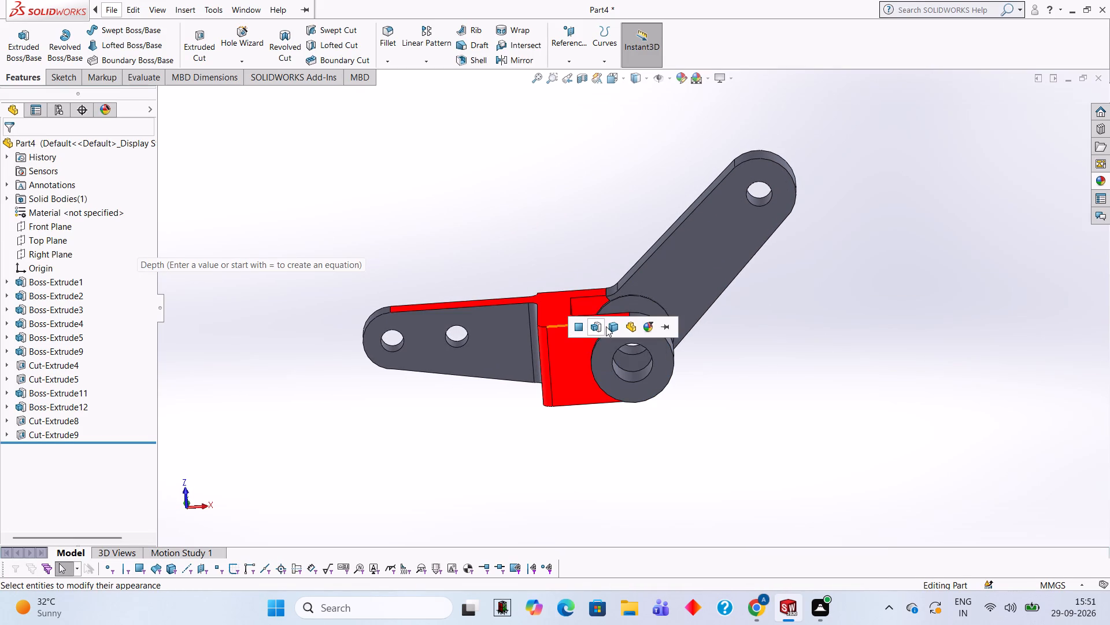
pyautogui.click(606, 326)
# Apply the Blue LED appearance to the raised ring face of the lower boss.
pyautogui.click(1102, 174)
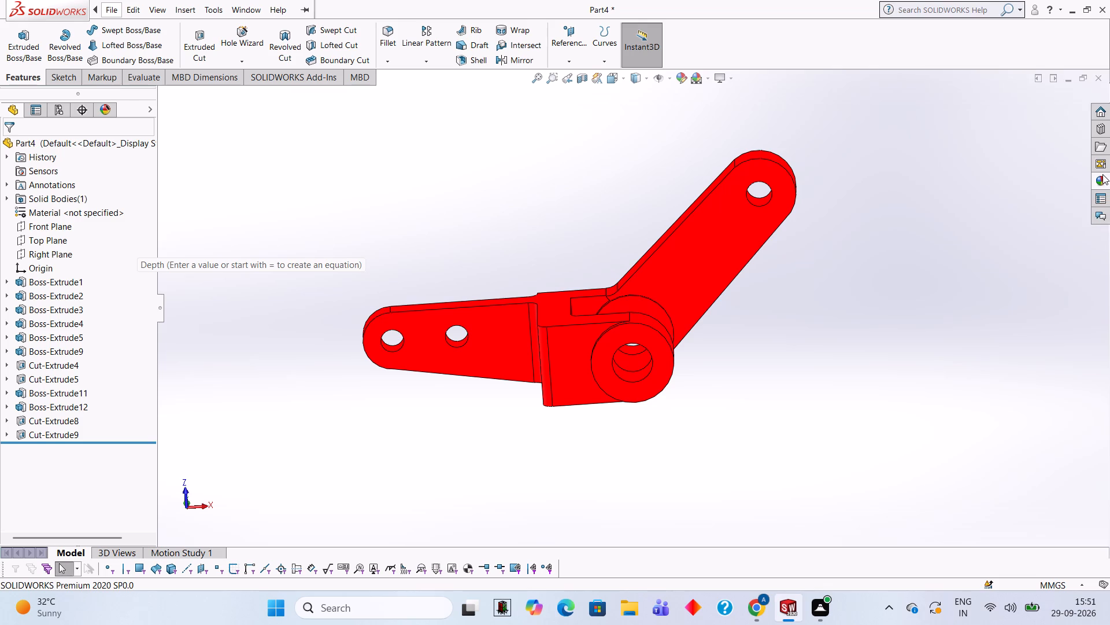
pyautogui.scroll(-2, 678, 398)
pyautogui.moveTo(1001, 417); pyautogui.dragTo(663, 344)
pyautogui.click(663, 344)
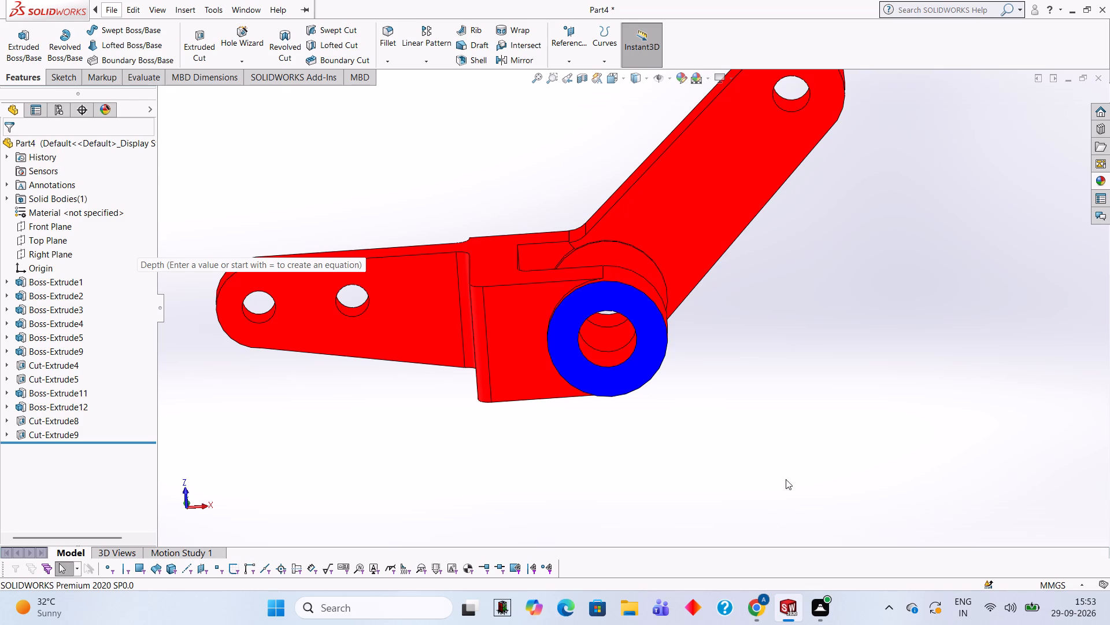
# Apply the Yellow LED appearance to the underside face of the angled arm and view the coloured part.
pyautogui.scroll(2, 795, 432)
pyautogui.scroll(-3, 787, 433)
pyautogui.scroll(4, 738, 409)
pyautogui.scroll(-1, 481, 248)
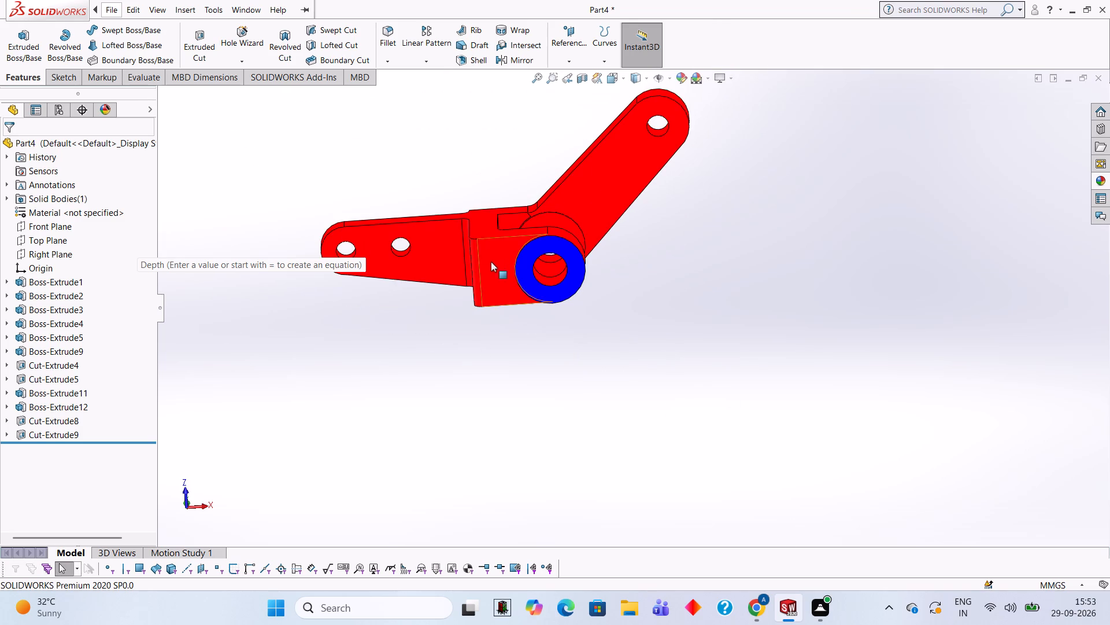
pyautogui.scroll(-2, 505, 226)
pyautogui.scroll(2, 504, 223)
pyautogui.scroll(-1, 569, 211)
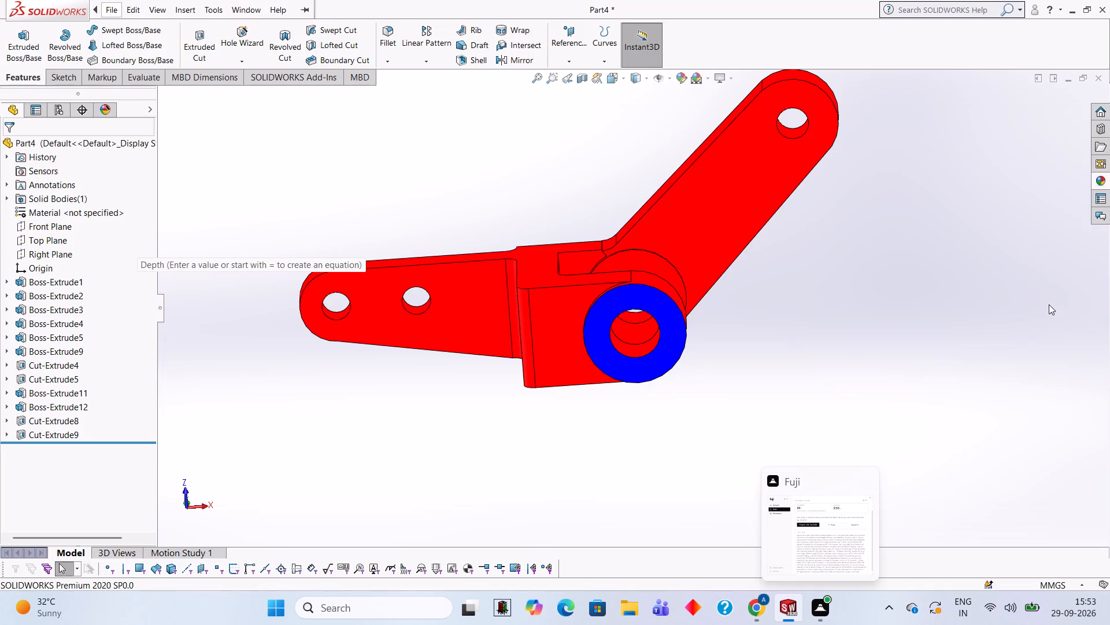
pyautogui.click(1100, 178)
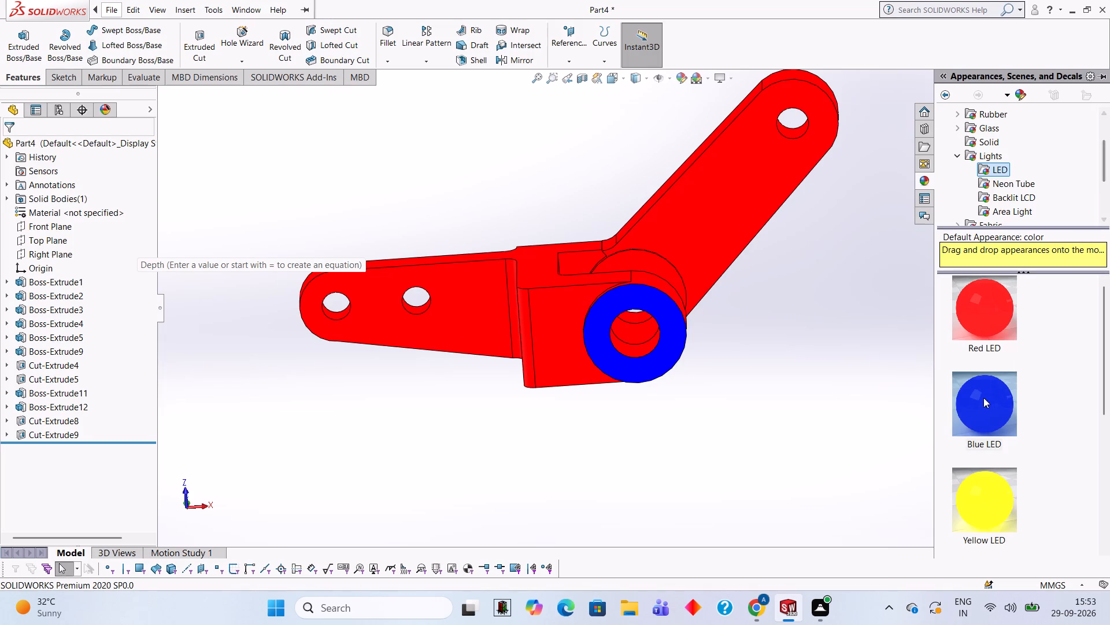
pyautogui.moveTo(998, 514); pyautogui.dragTo(765, 203)
pyautogui.click(765, 203)
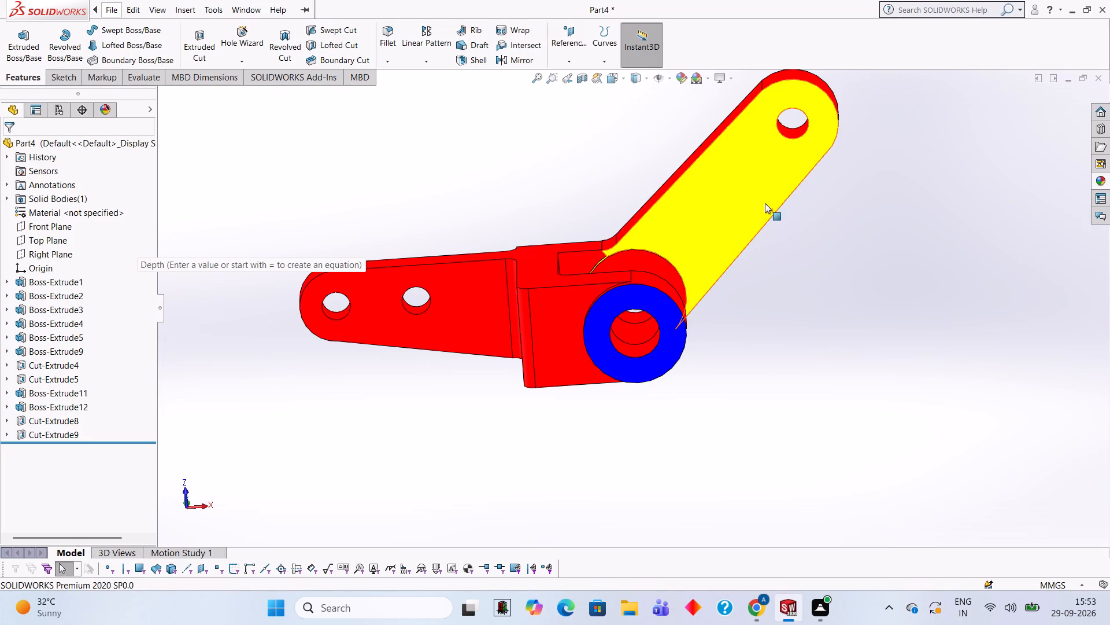
pyautogui.moveTo(658, 202); pyautogui.dragTo(706, 484, button='middle')
pyautogui.moveTo(665, 229); pyautogui.dragTo(675, 312, button='middle')
pyautogui.scroll(2, 678, 249)
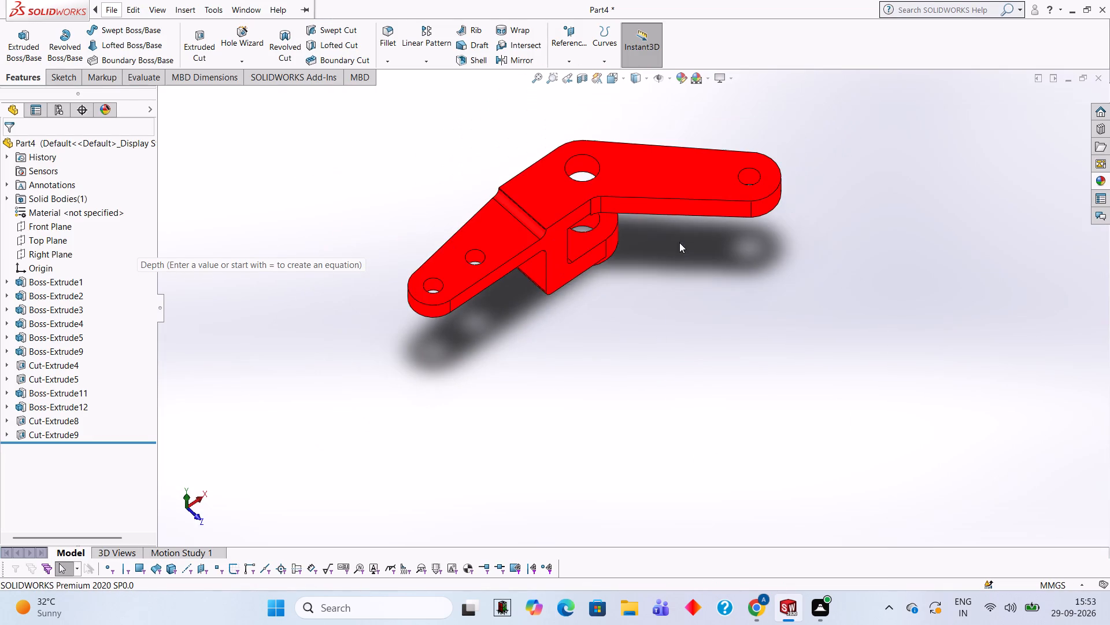
# Apply the Yellow LED appearance to only the continuous top face of the block and angled arm.
pyautogui.scroll(-2, 660, 172)
pyautogui.click(1106, 179)
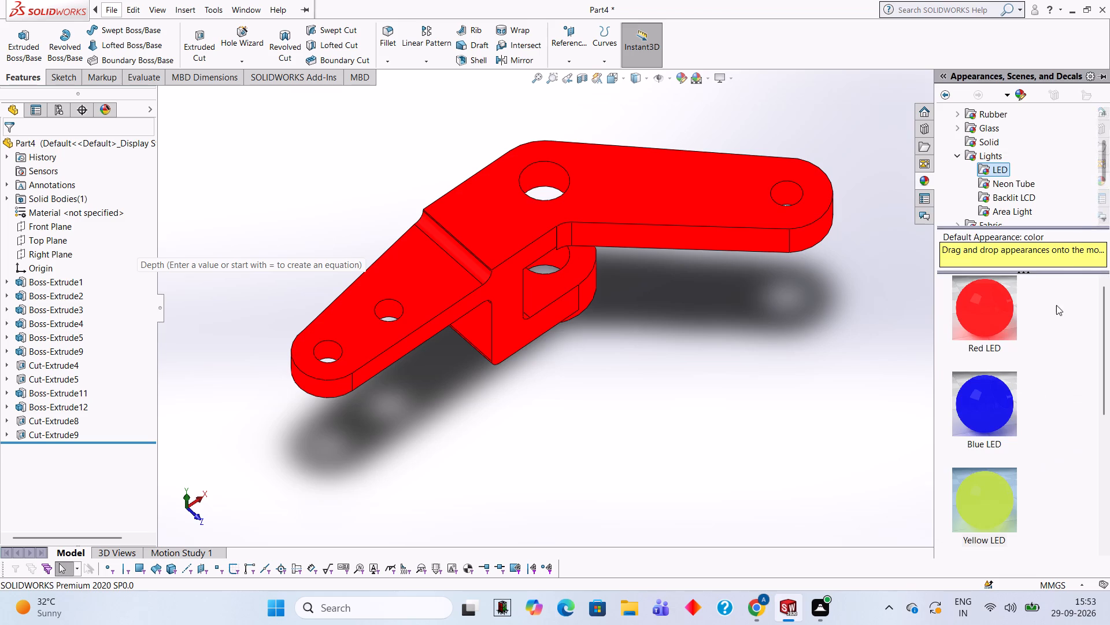
pyautogui.moveTo(1007, 487); pyautogui.dragTo(733, 159)
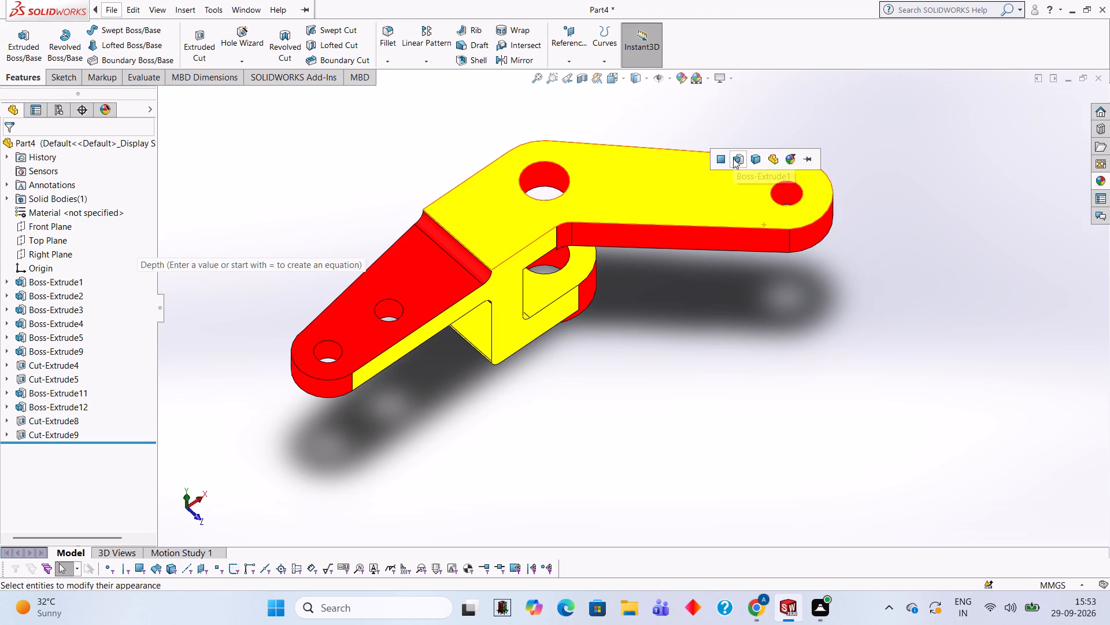
pyautogui.click(723, 155)
# Apply the Yellow LED appearance to the underside face of the tapered two-hole arm.
pyautogui.moveTo(740, 285); pyautogui.dragTo(737, 284, button='middle')
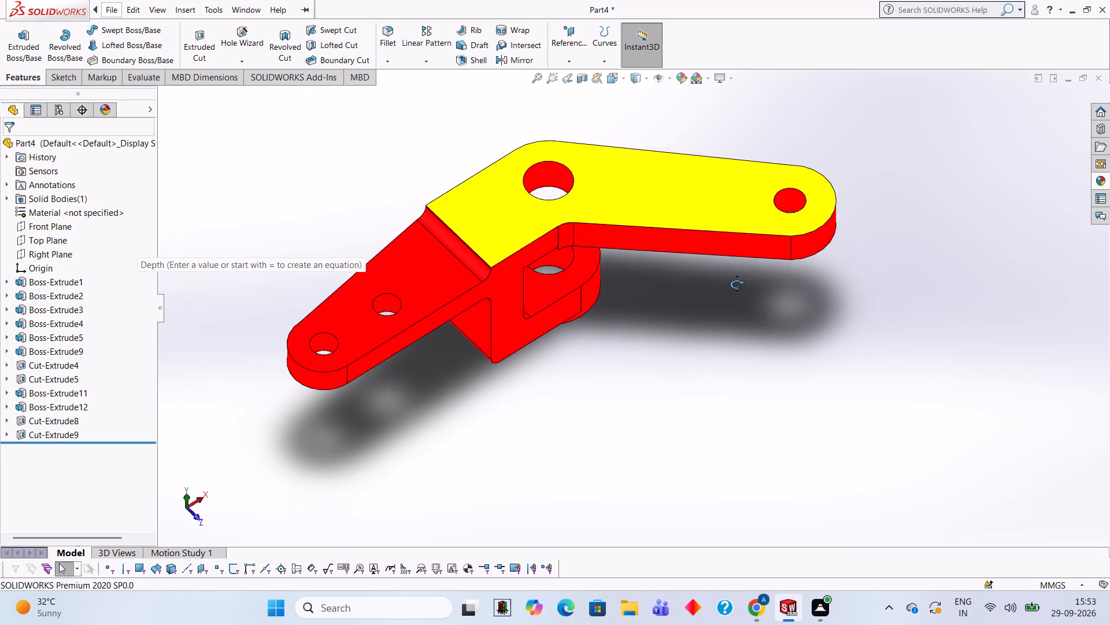
pyautogui.moveTo(737, 284); pyautogui.dragTo(717, 175, button='middle')
pyautogui.moveTo(721, 330); pyautogui.dragTo(677, 249, button='middle')
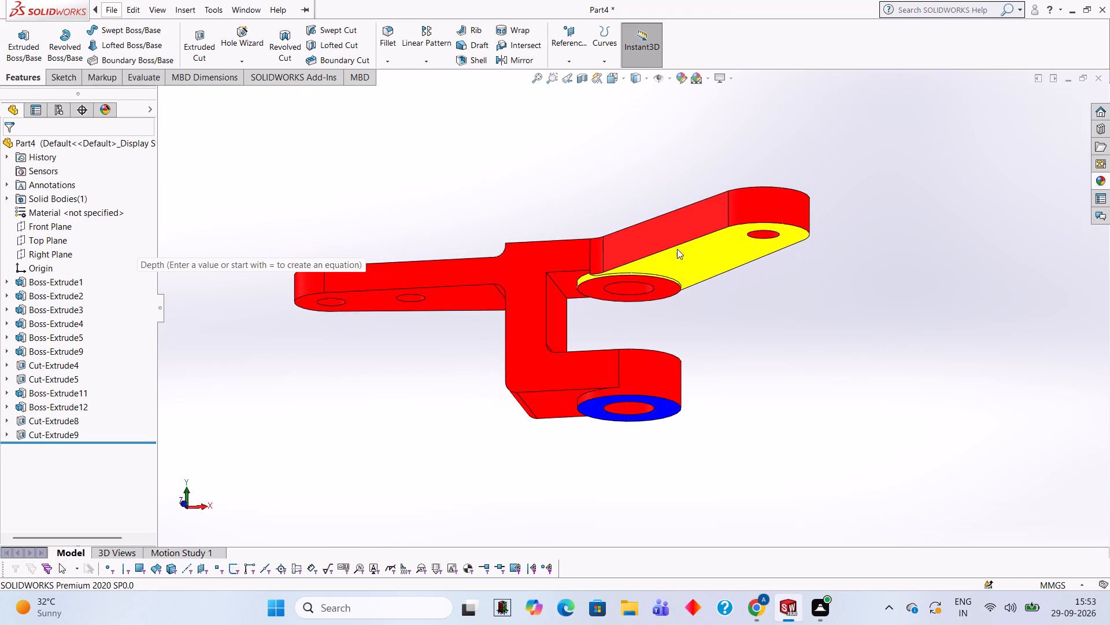
pyautogui.moveTo(697, 323); pyautogui.dragTo(731, 243, button='middle')
pyautogui.moveTo(721, 403); pyautogui.dragTo(713, 336, button='middle')
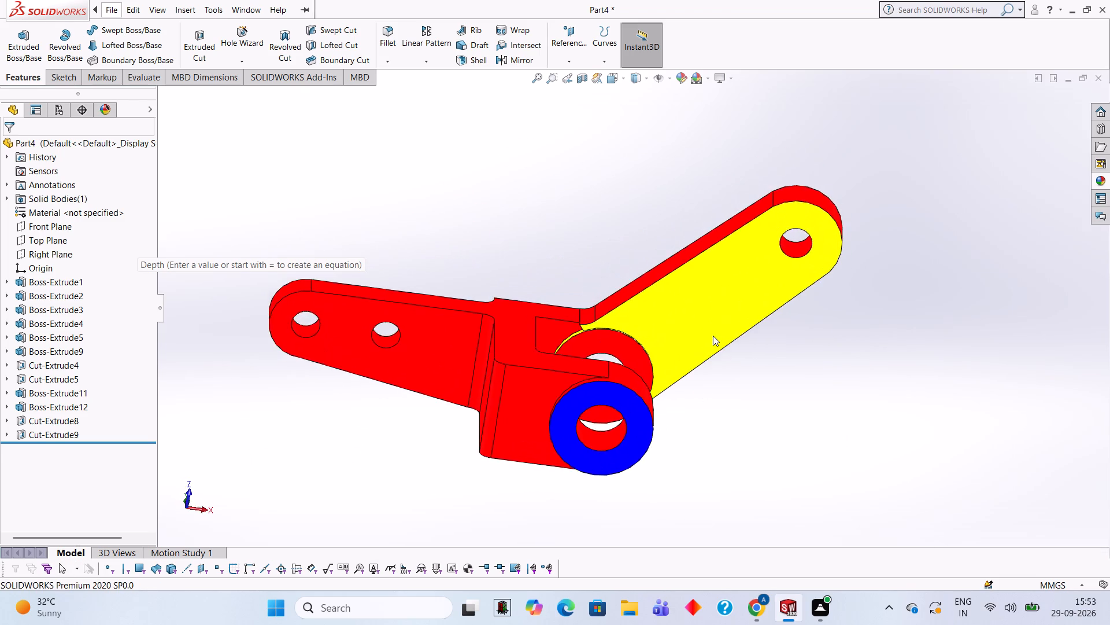
pyautogui.middleClick(710, 334)
pyautogui.scroll(1, 742, 427)
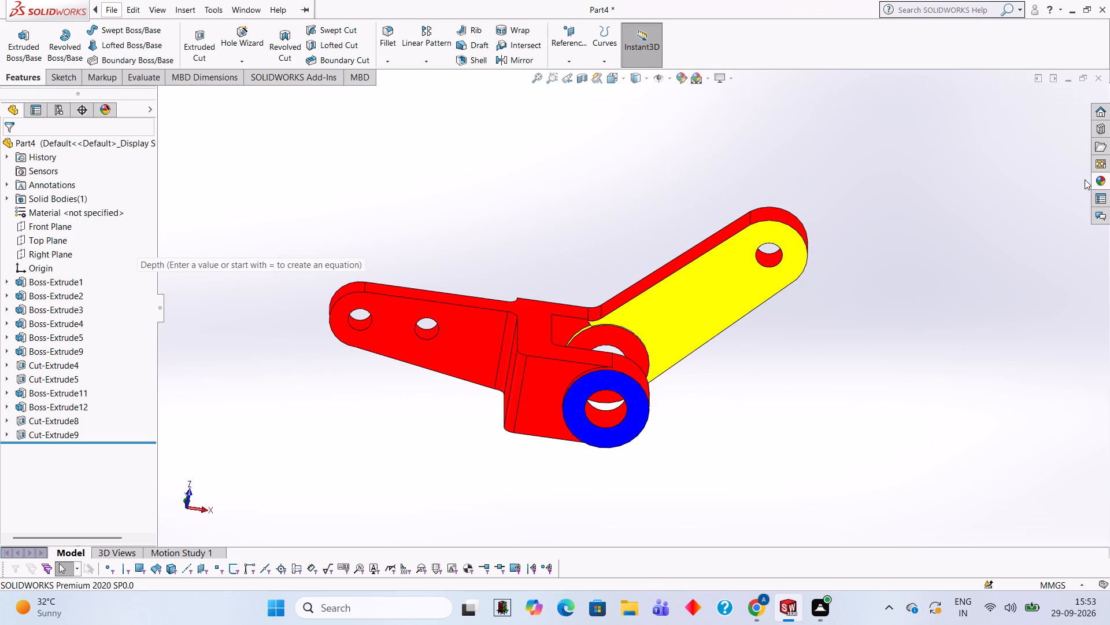
pyautogui.click(1108, 177)
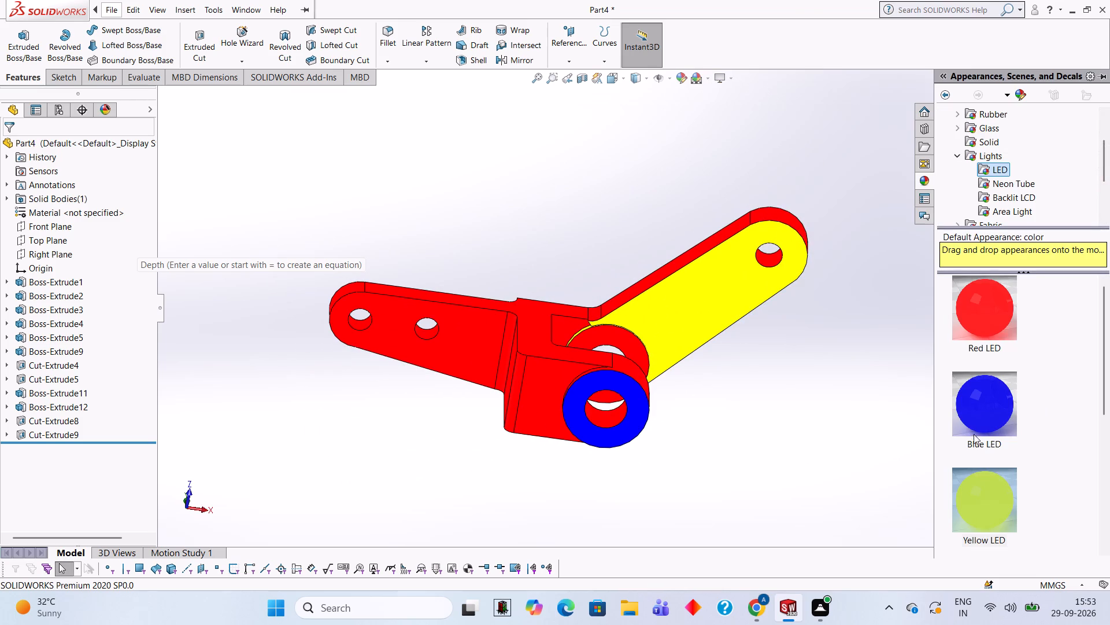
pyautogui.moveTo(982, 486); pyautogui.dragTo(457, 333)
pyautogui.click(457, 333)
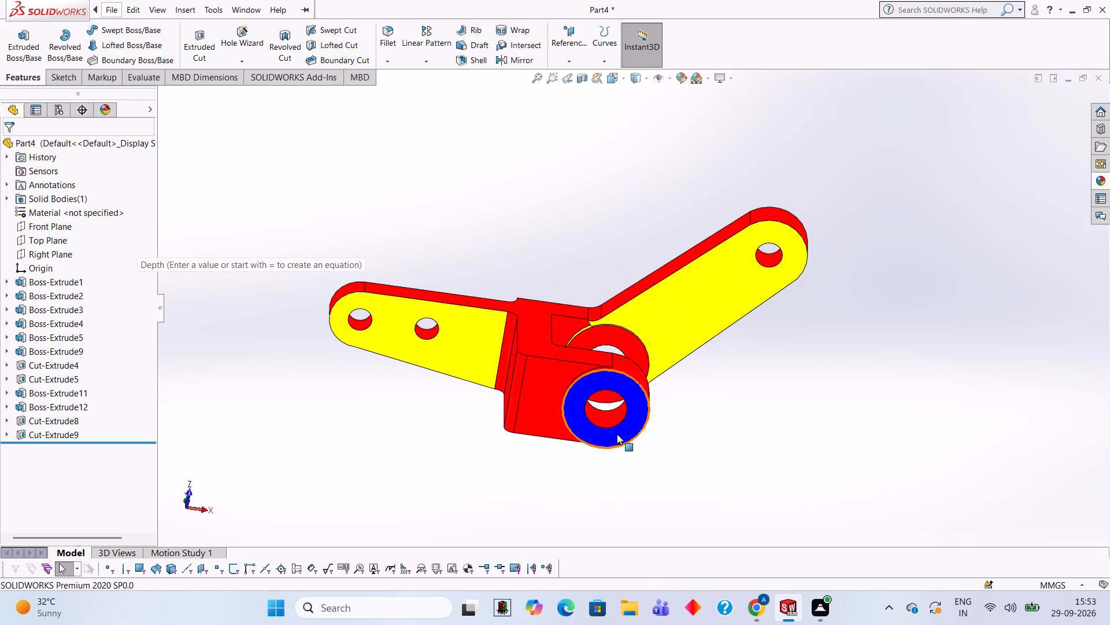
# Apply the Green LED appearance to the cut feature forming the two holes in the tapered arm.
pyautogui.scroll(-2, 507, 399)
pyautogui.scroll(-1, 406, 256)
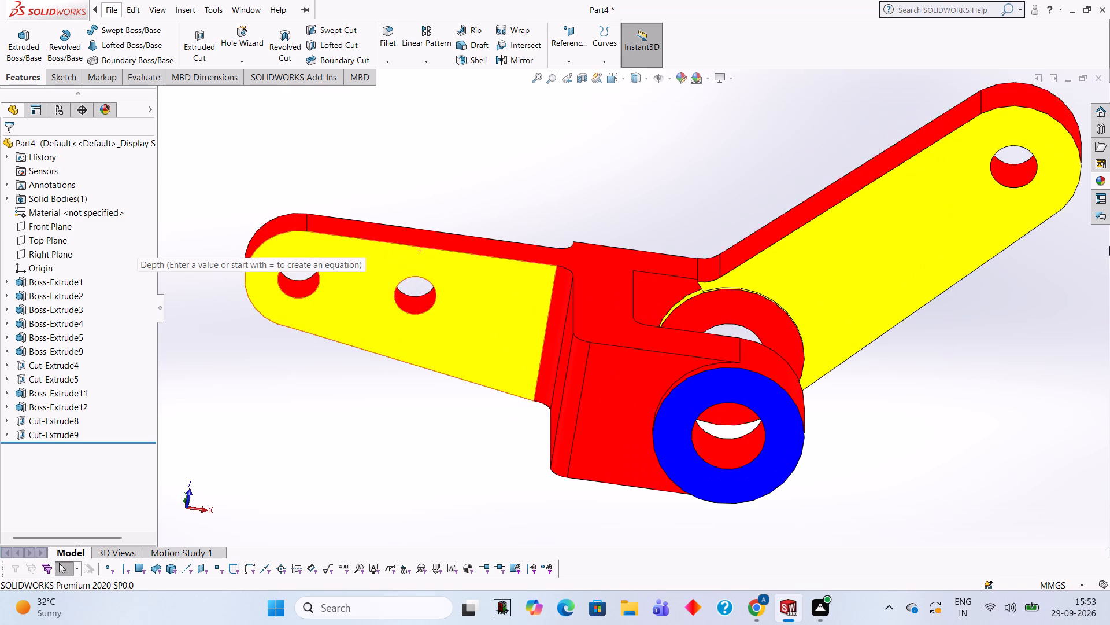
pyautogui.click(1105, 185)
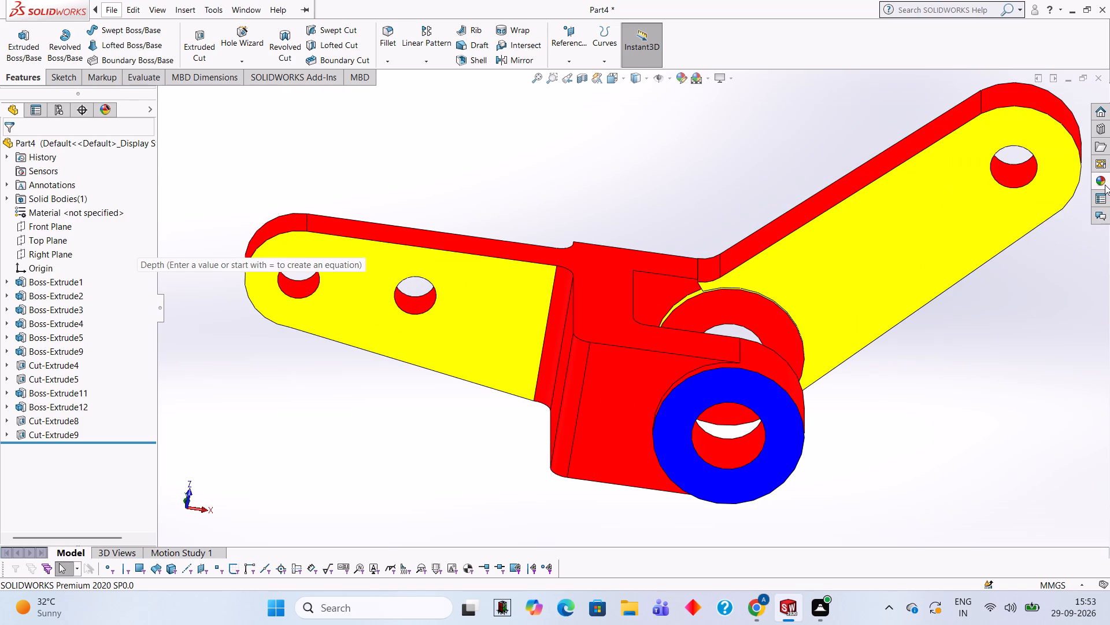
pyautogui.scroll(-2, 993, 464)
pyautogui.moveTo(979, 323); pyautogui.dragTo(417, 295)
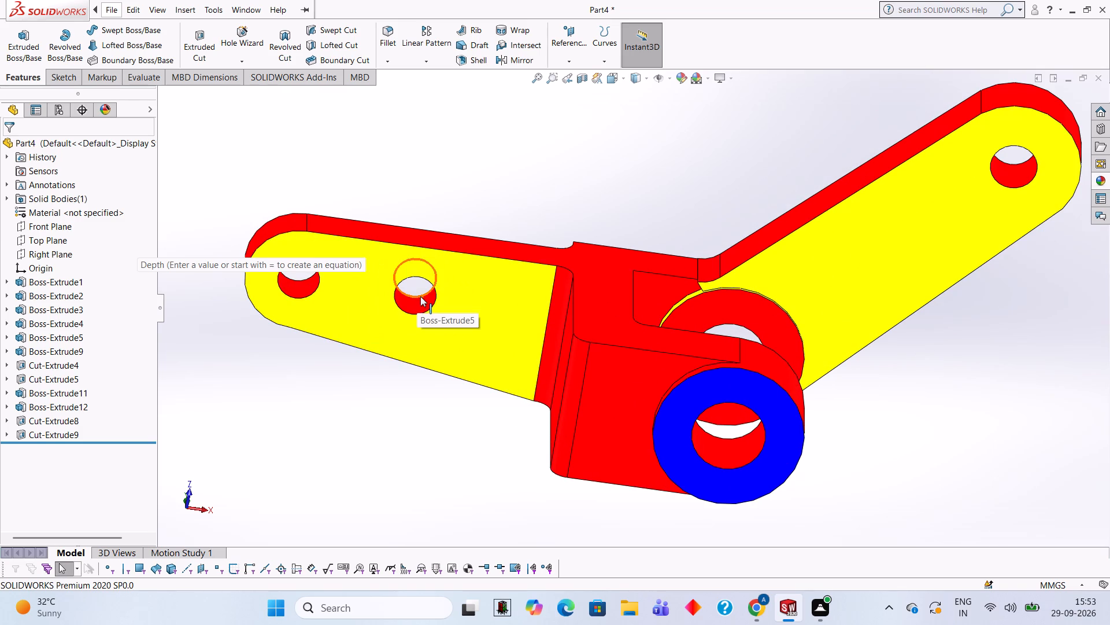
pyautogui.scroll(-5, 420, 296)
pyautogui.scroll(2, 459, 299)
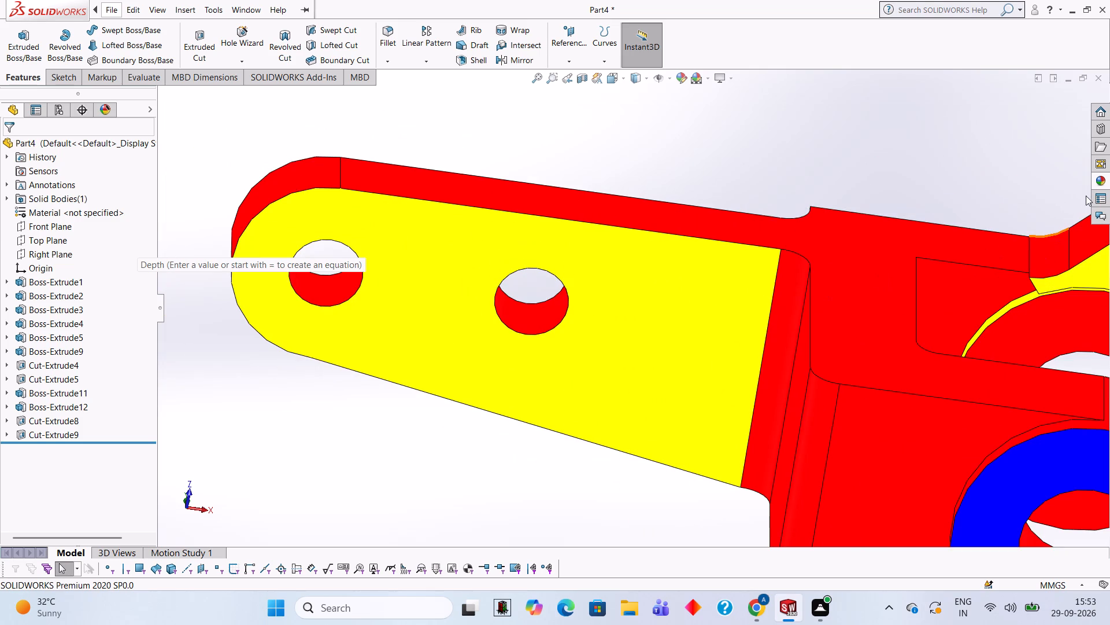
pyautogui.click(1107, 181)
pyautogui.moveTo(996, 331); pyautogui.dragTo(554, 334)
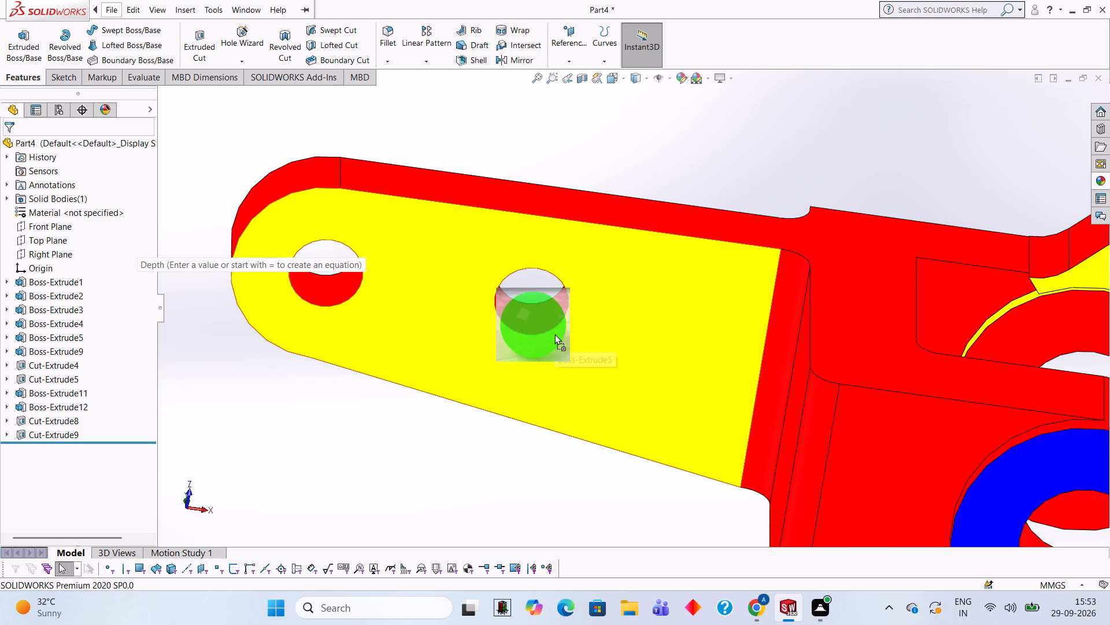
pyautogui.moveTo(554, 334); pyautogui.dragTo(553, 319)
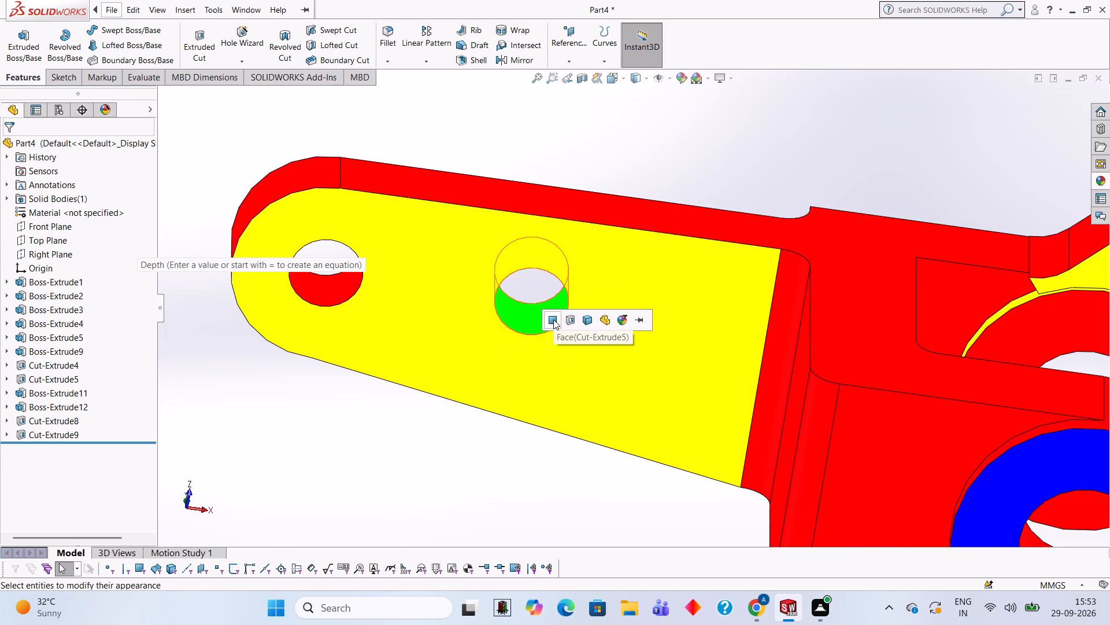
pyautogui.click(571, 328)
# Apply the Green LED appearance to the cut feature that forms the bore through the bosses.
pyautogui.scroll(3, 764, 343)
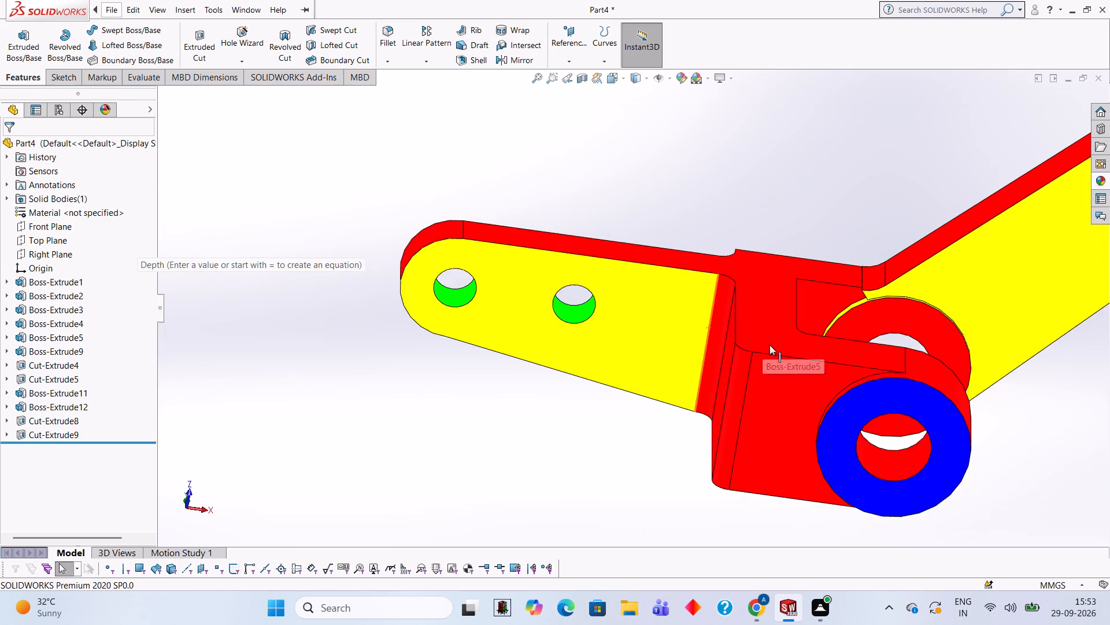
pyautogui.scroll(1, 778, 350)
pyautogui.scroll(-2, 865, 375)
pyautogui.scroll(1, 899, 355)
pyautogui.scroll(-1, 898, 370)
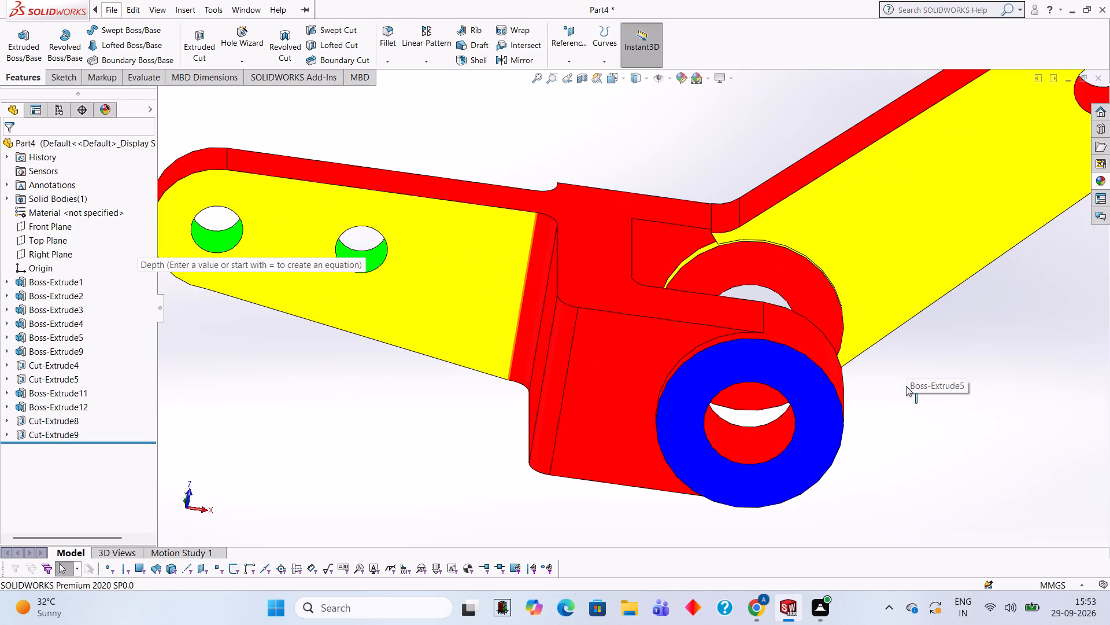
pyautogui.click(1097, 181)
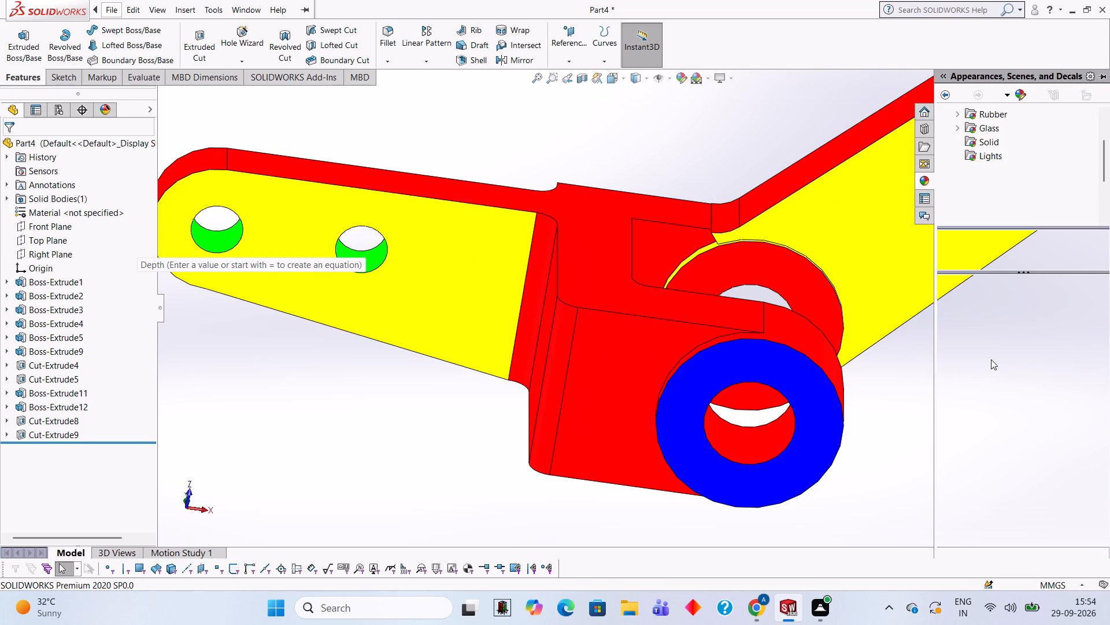
pyautogui.moveTo(996, 321); pyautogui.dragTo(745, 442)
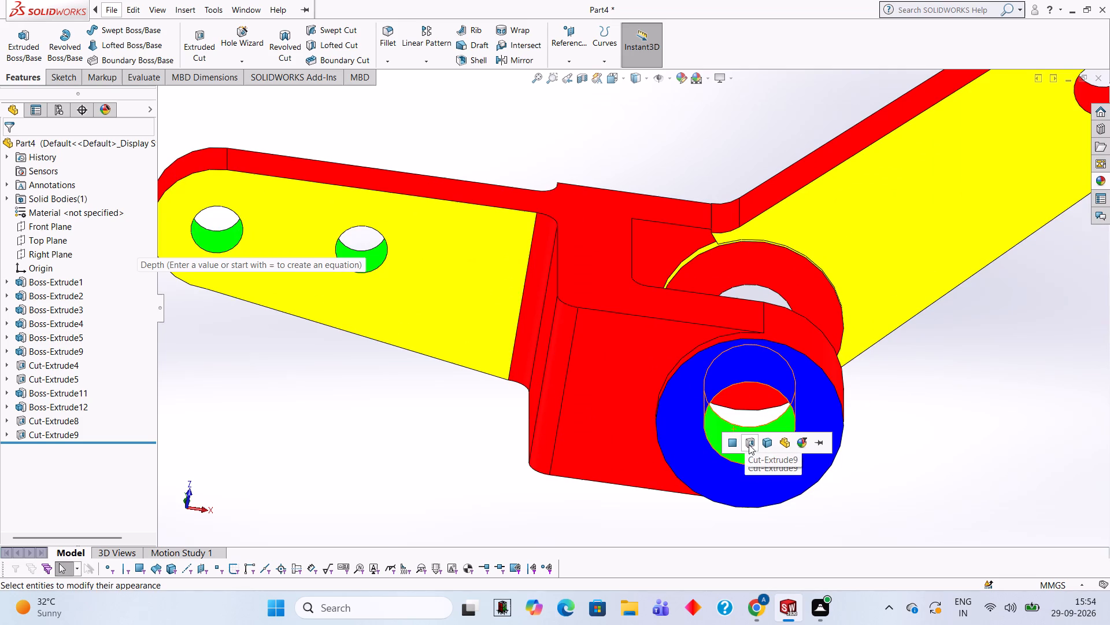
pyautogui.click(749, 444)
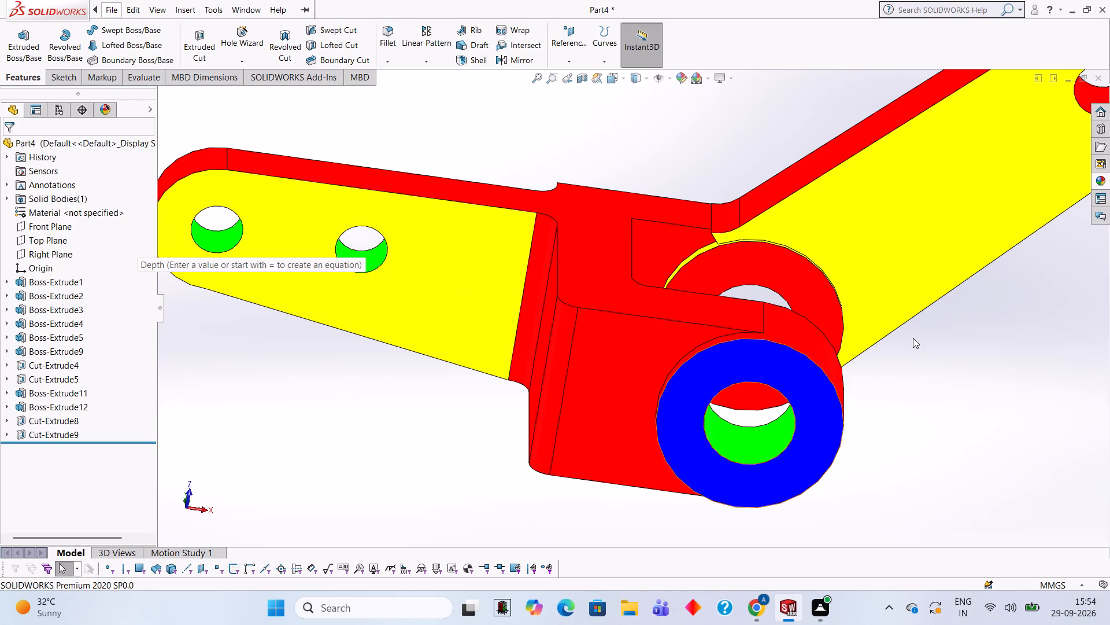
# Examine the coloured bracket from several angles, checking the arms, the bosses and the holes.
pyautogui.scroll(2, 942, 337)
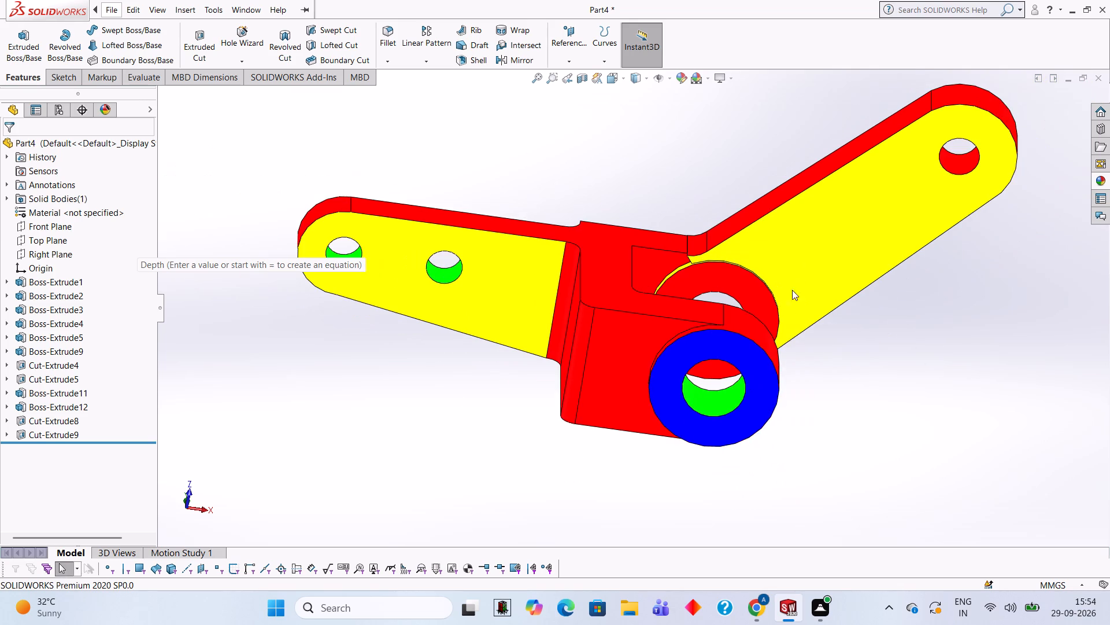
pyautogui.moveTo(798, 268); pyautogui.dragTo(800, 435, button='middle')
pyautogui.moveTo(800, 435); pyautogui.dragTo(798, 348, button='middle')
pyautogui.scroll(1, 825, 385)
pyautogui.moveTo(825, 385); pyautogui.dragTo(825, 313, button='middle')
pyautogui.scroll(-1, 795, 387)
pyautogui.scroll(-1, 524, 435)
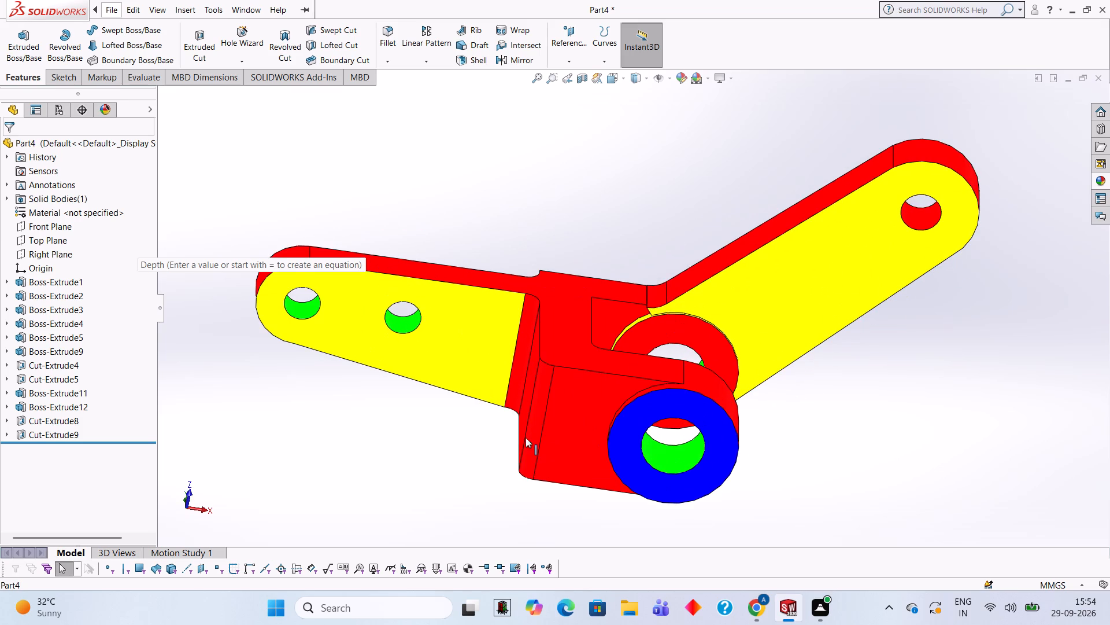
pyautogui.moveTo(638, 194); pyautogui.dragTo(680, 220, button='middle')
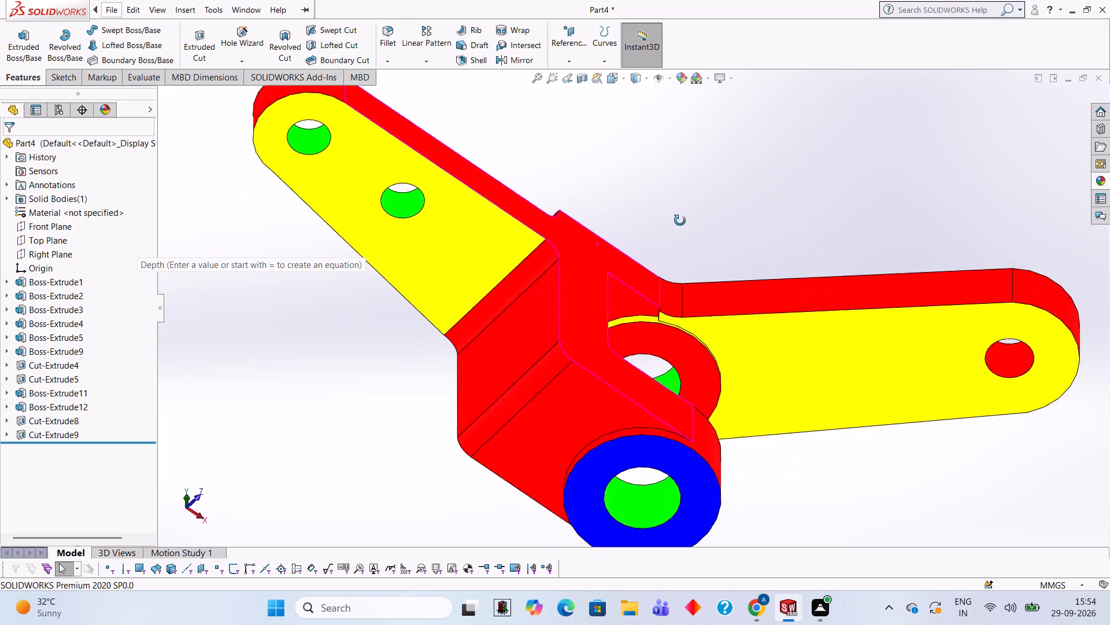
pyautogui.moveTo(680, 220); pyautogui.dragTo(628, 201, button='middle')
pyautogui.scroll(1, 699, 327)
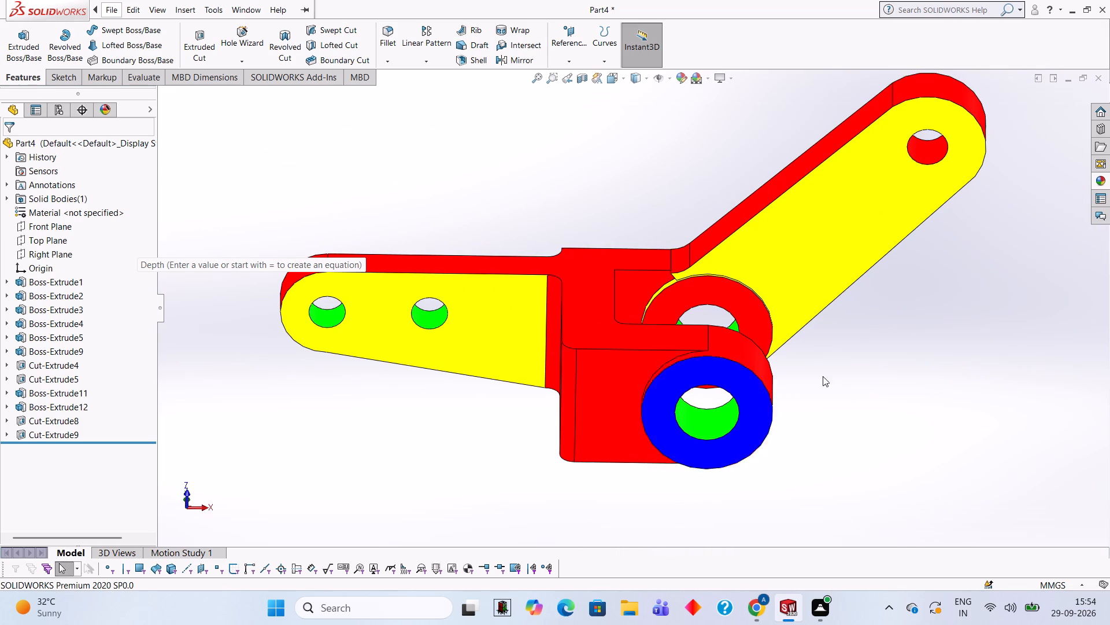
pyautogui.moveTo(819, 422); pyautogui.dragTo(817, 410, button='middle')
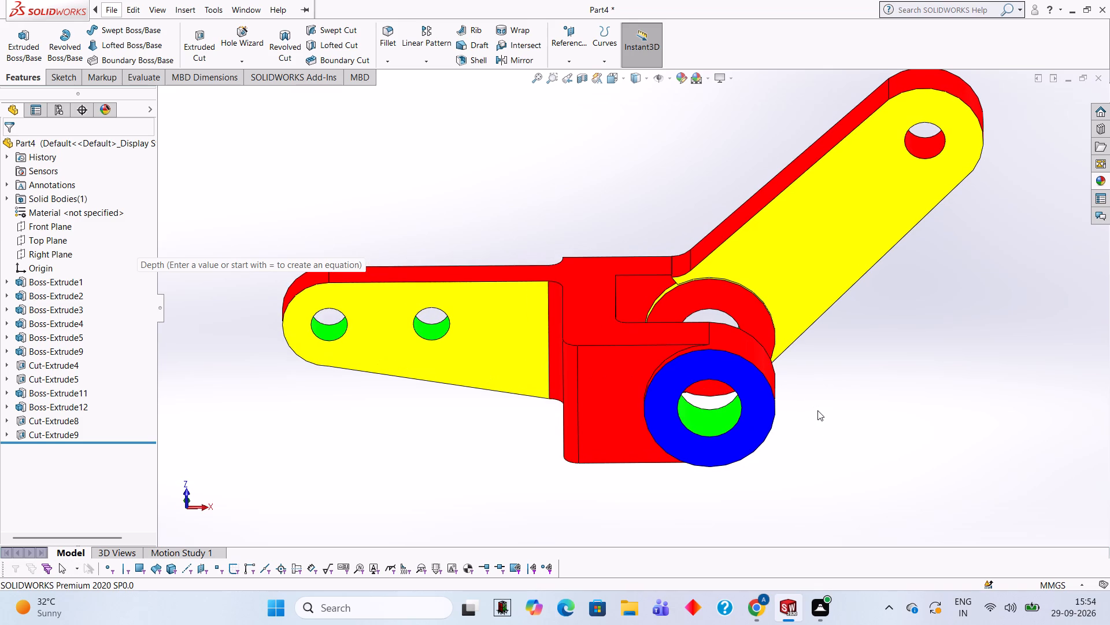
# Apply the Yellow LED appearance to the block's flat underside beside the lower boss.
pyautogui.click(1102, 184)
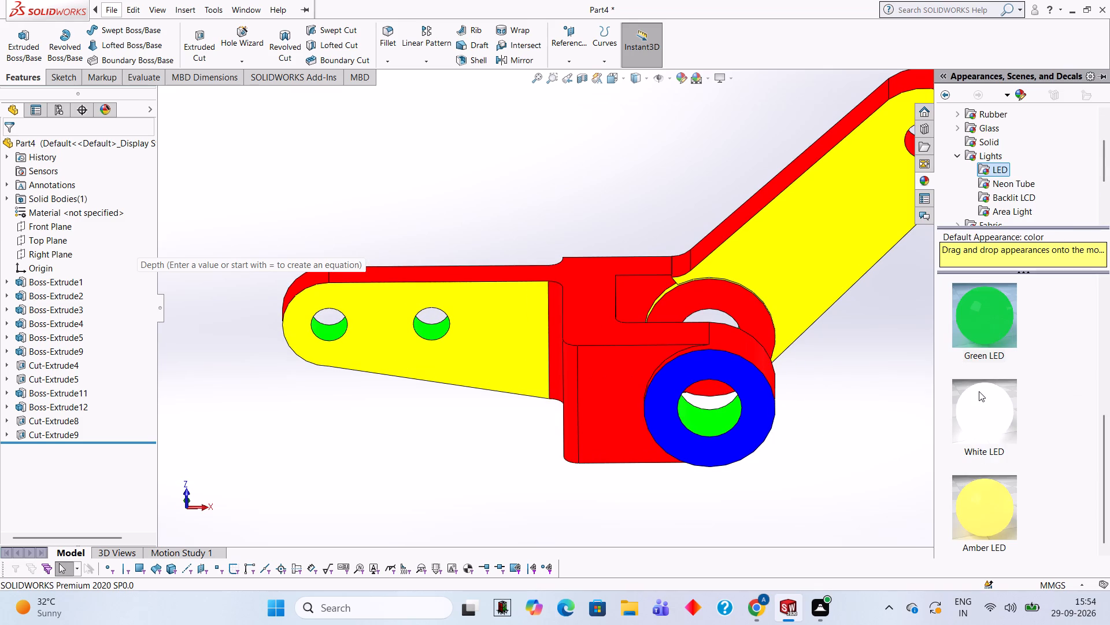
pyautogui.scroll(4, 979, 391)
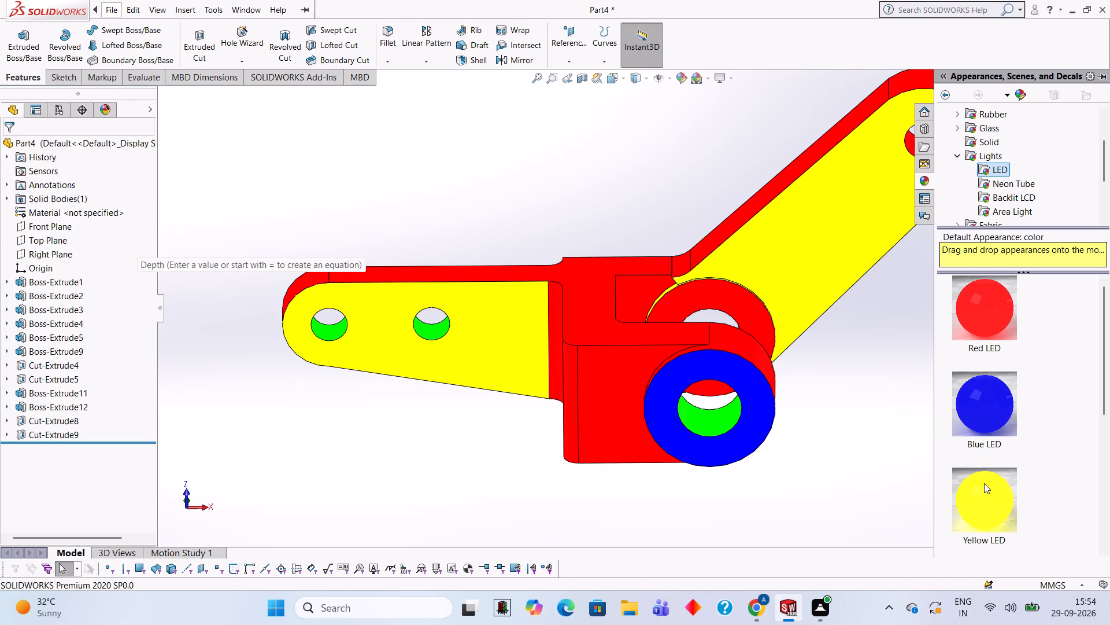
pyautogui.moveTo(983, 485); pyautogui.dragTo(598, 355)
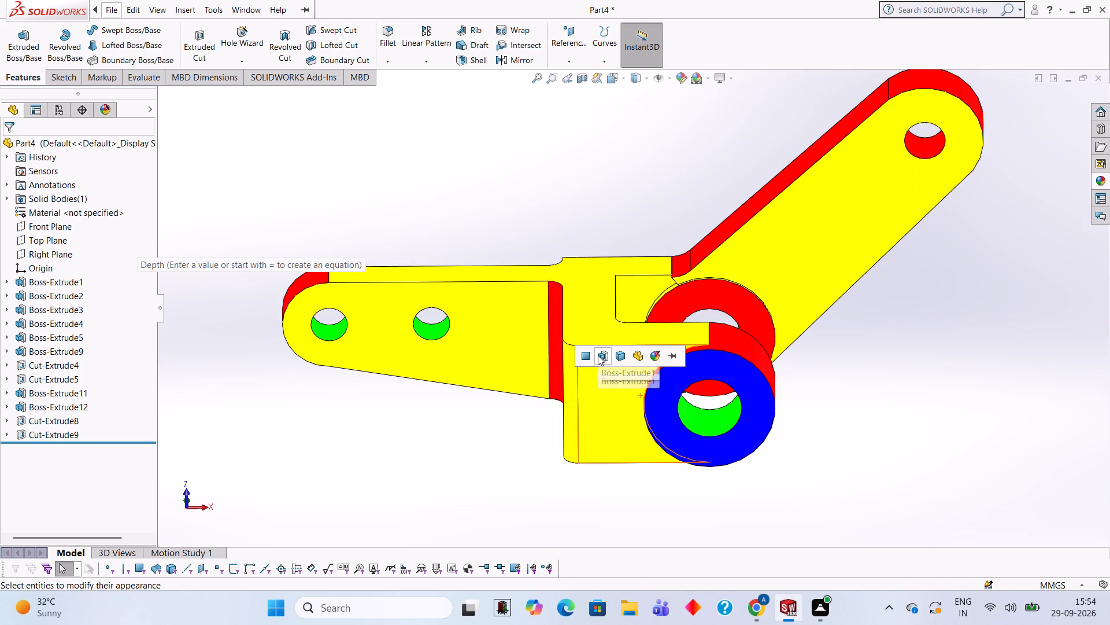
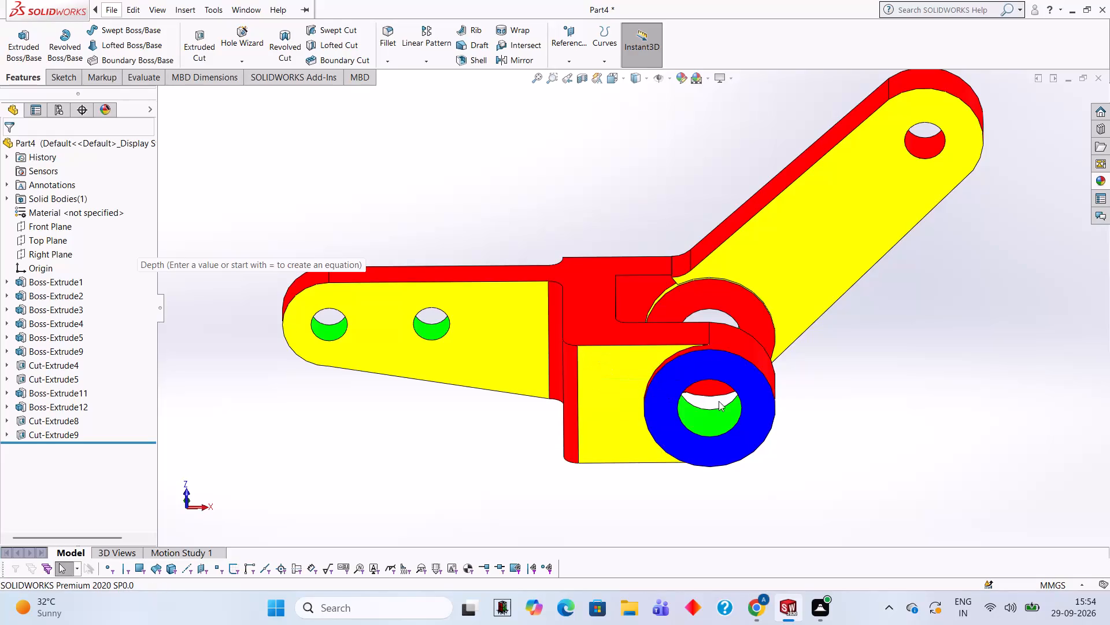
# Examine the coloured faces around the two ring bosses and the adjoining arms of the bracket.
pyautogui.scroll(-2, 671, 372)
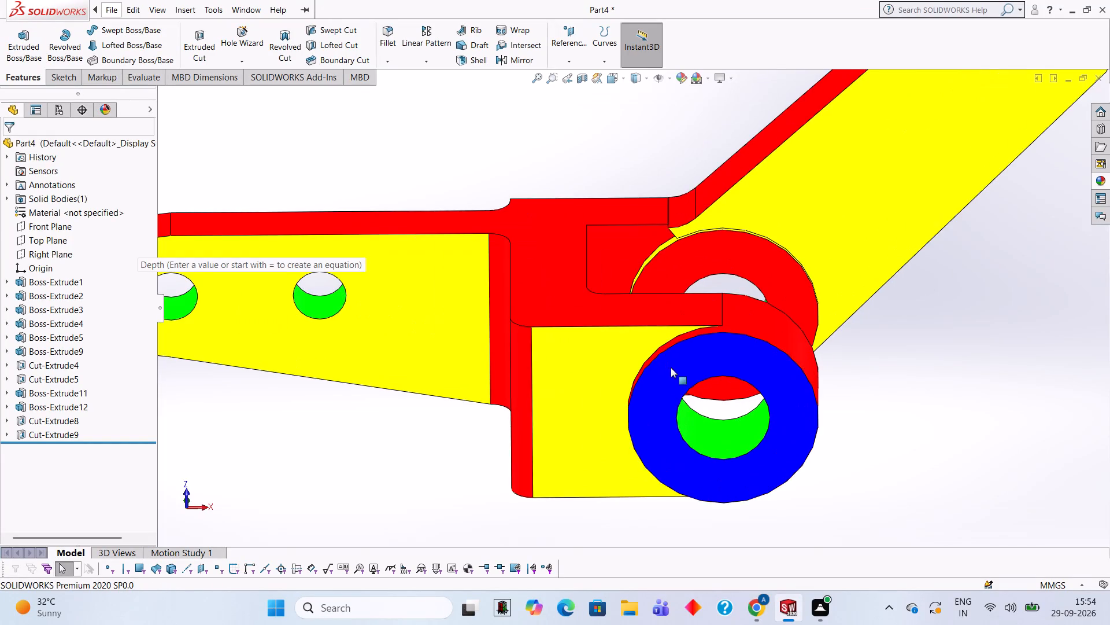
pyautogui.scroll(-4, 681, 350)
pyautogui.scroll(2, 682, 350)
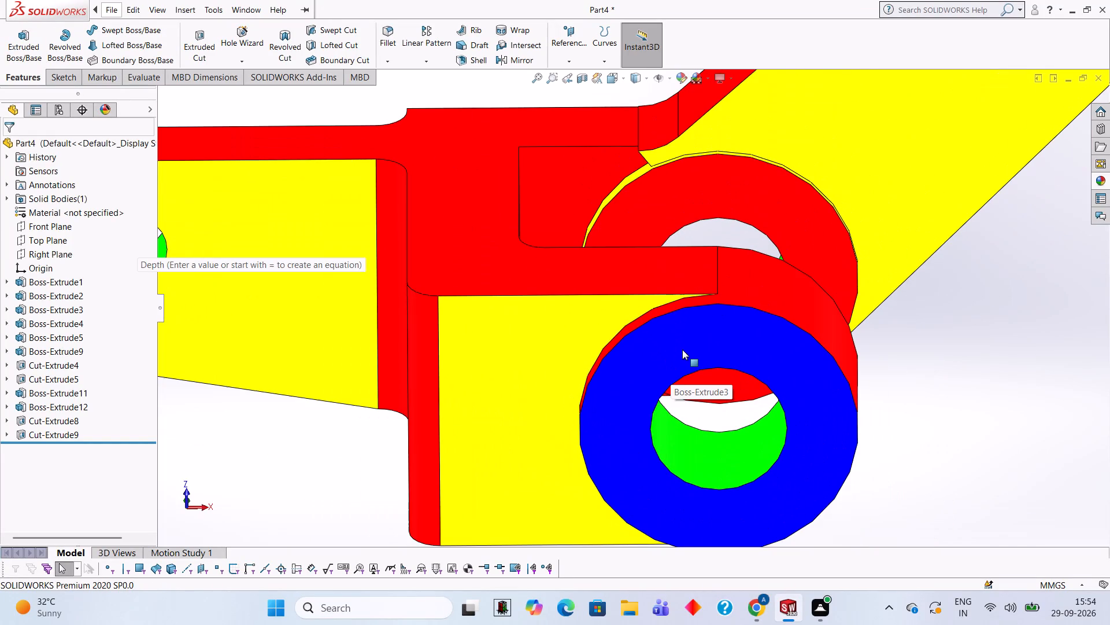
pyautogui.scroll(-1, 682, 350)
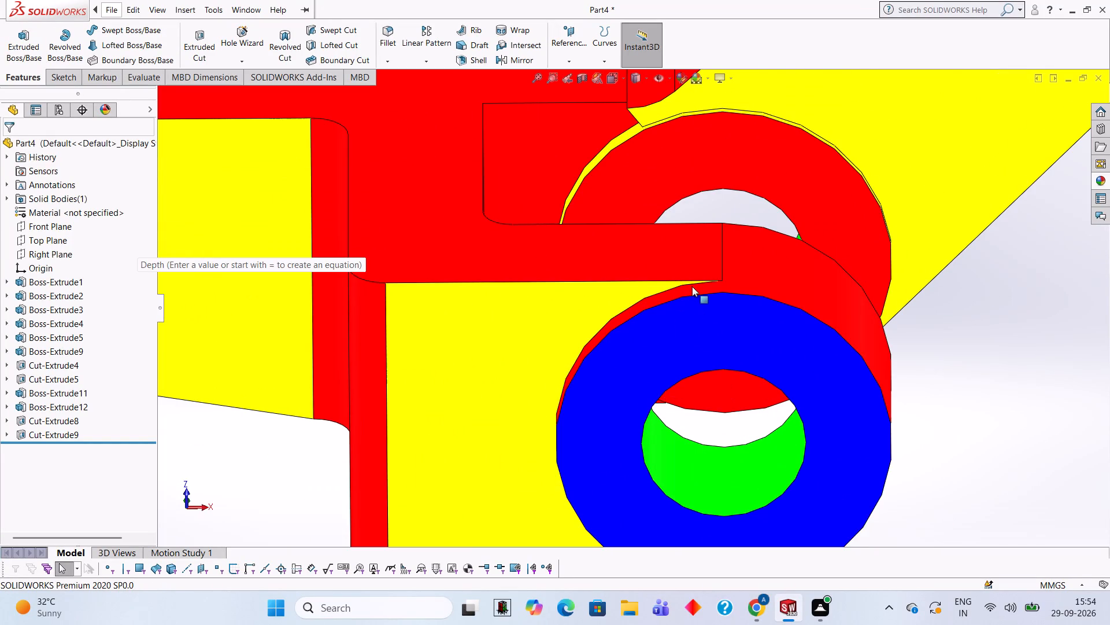
pyautogui.scroll(2, 717, 224)
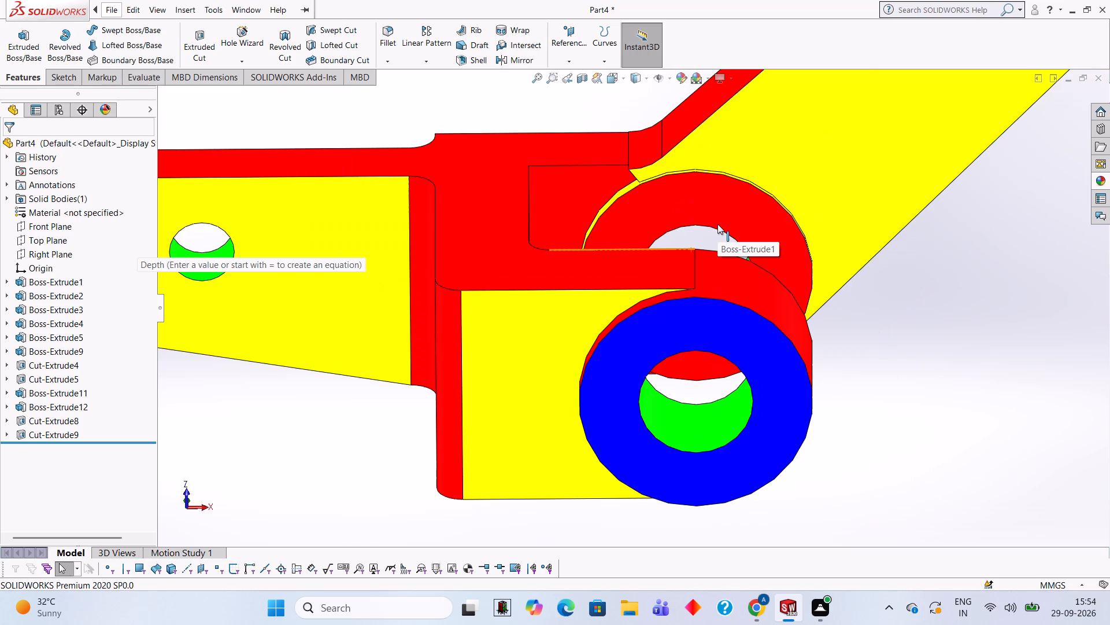
pyautogui.scroll(3, 717, 224)
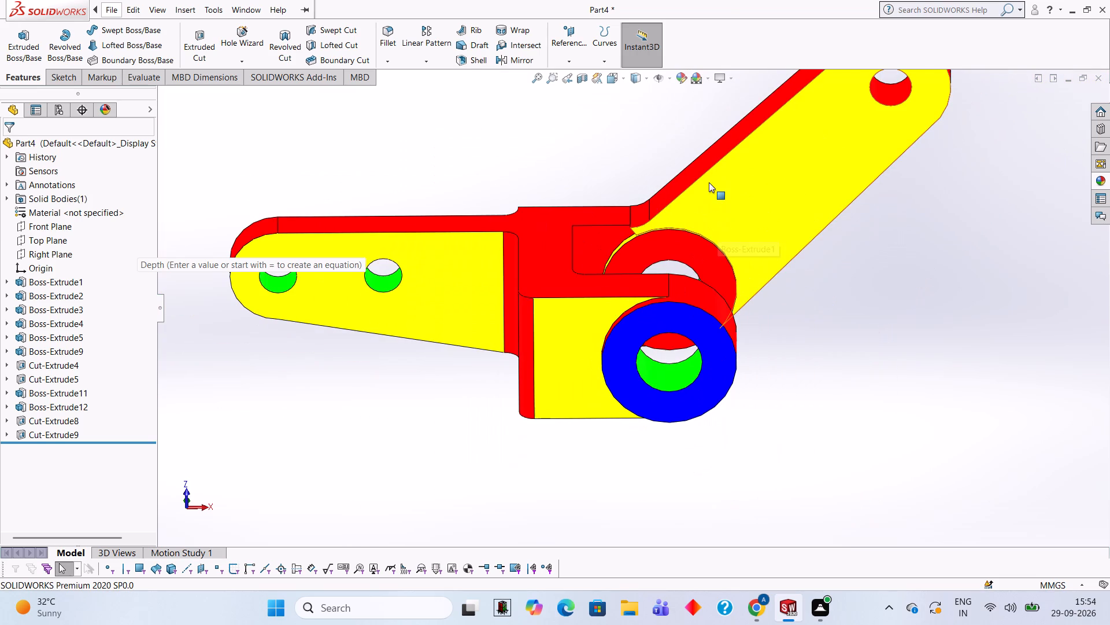
pyautogui.scroll(-1, 671, 268)
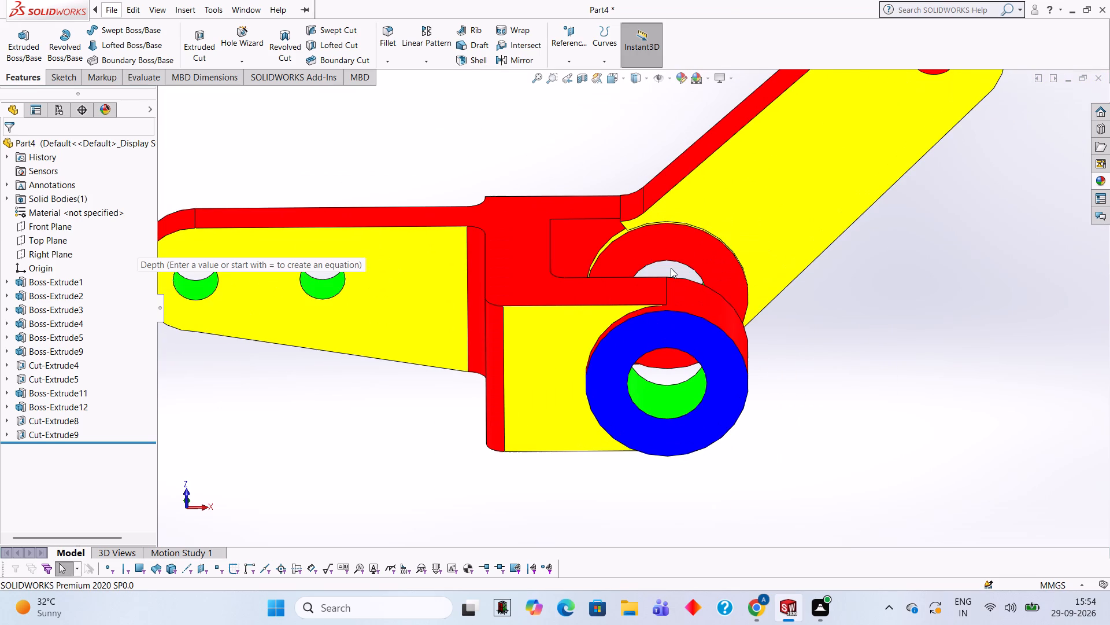
pyautogui.scroll(1, 661, 207)
pyautogui.scroll(1, 695, 152)
pyautogui.scroll(-1, 701, 155)
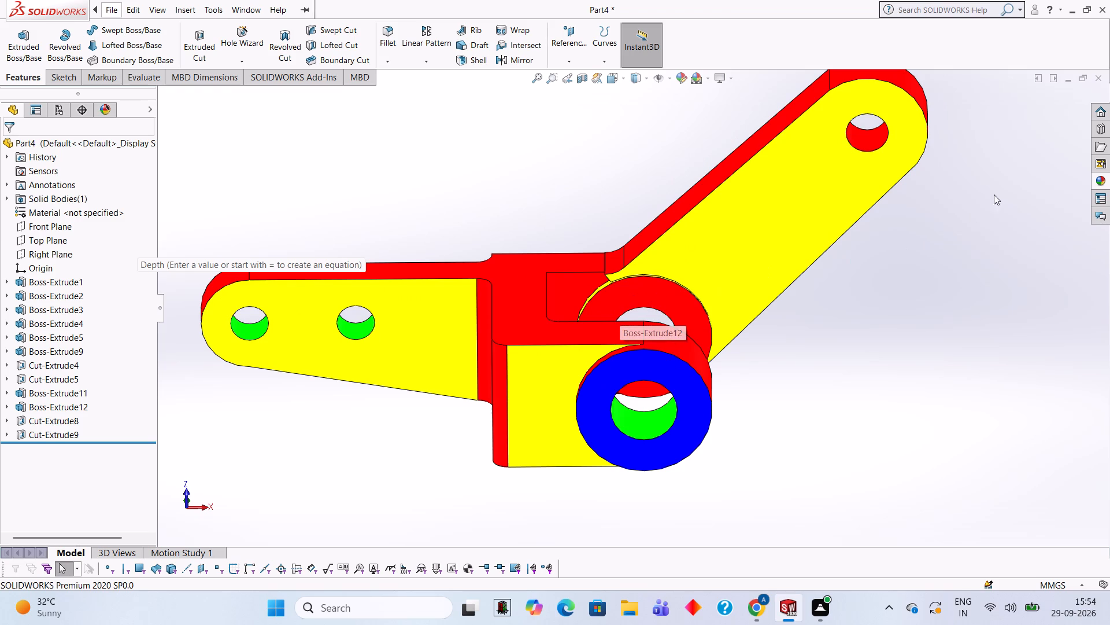
# Apply the Blue LED appearance to the red ring face of the boss beneath the angled arm.
pyautogui.click(1104, 183)
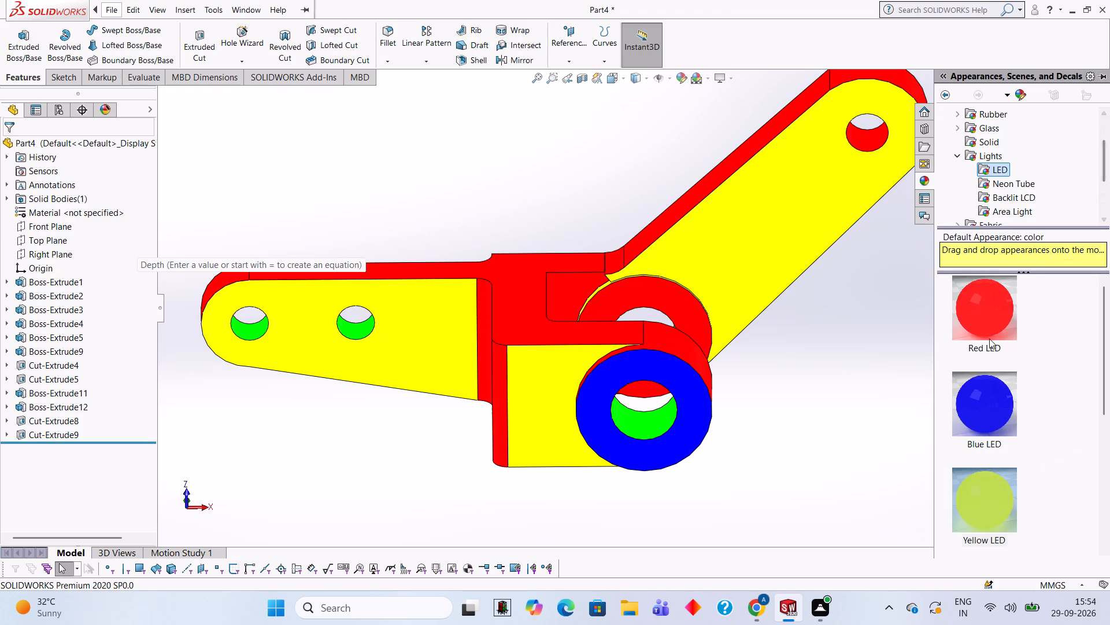
pyautogui.moveTo(980, 315); pyautogui.dragTo(926, 275)
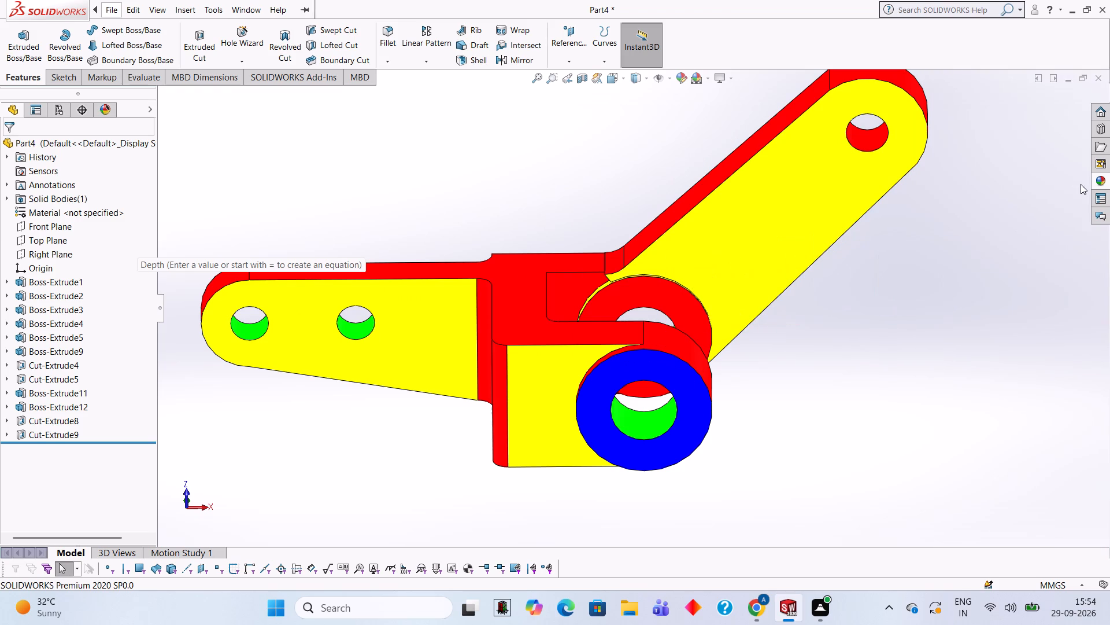
pyautogui.click(1102, 182)
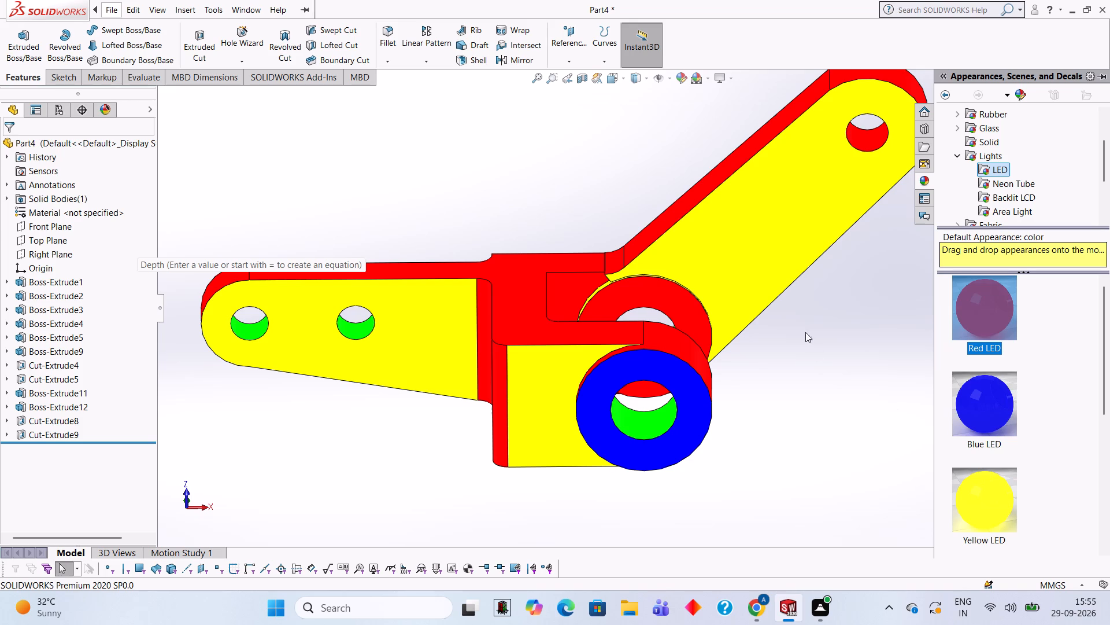
pyautogui.moveTo(802, 328); pyautogui.dragTo(691, 454, button='middle')
pyautogui.moveTo(768, 167); pyautogui.dragTo(683, 395, button='middle')
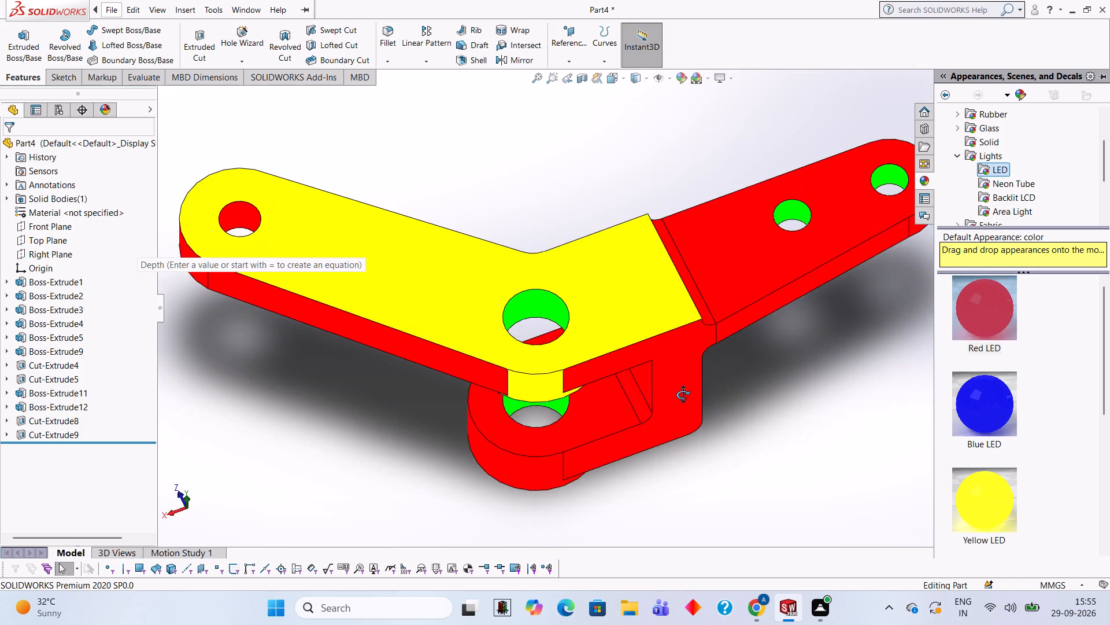
pyautogui.moveTo(683, 395); pyautogui.dragTo(755, 204, button='middle')
pyautogui.moveTo(652, 311); pyautogui.dragTo(730, 225, button='middle')
pyautogui.scroll(-2, 694, 227)
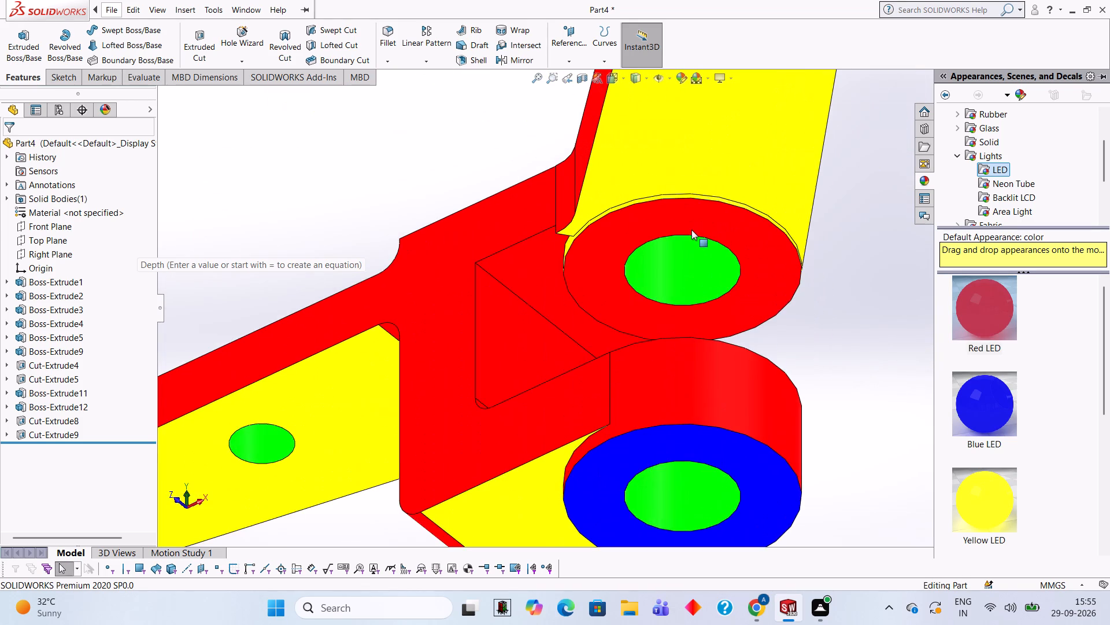
pyautogui.scroll(-2, 691, 230)
pyautogui.moveTo(1004, 395); pyautogui.dragTo(798, 278)
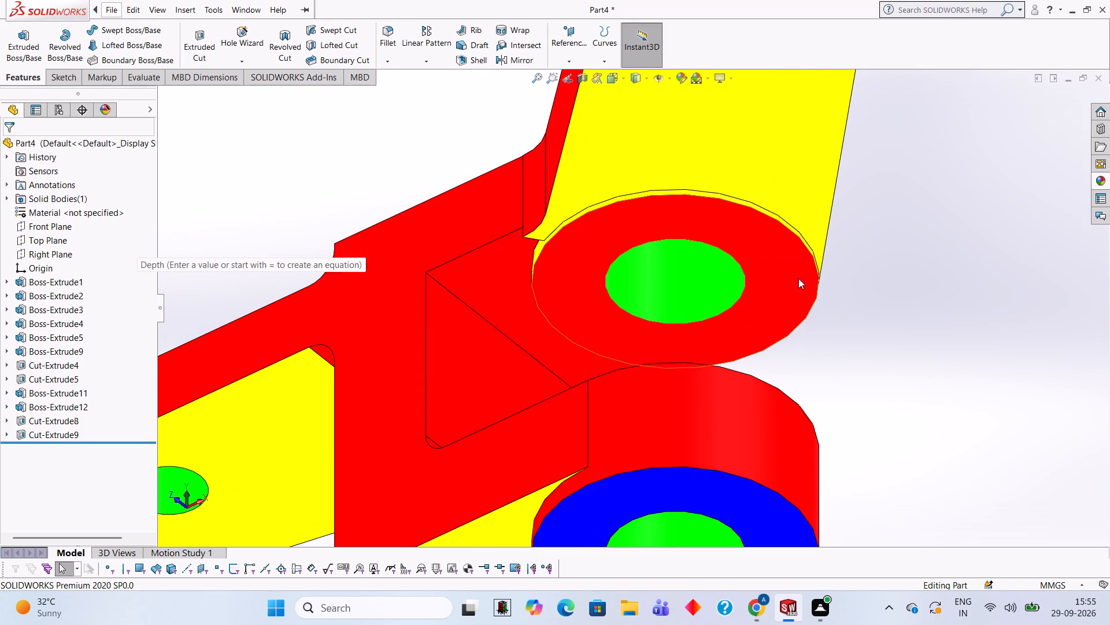
pyautogui.click(798, 278)
# Apply the Green LED appearance to only the front C-shaped profile face of Boss-Extrude1, including its strip along the two-hole arm.
pyautogui.scroll(3, 799, 279)
pyautogui.moveTo(715, 398); pyautogui.dragTo(719, 373, button='middle')
pyautogui.scroll(-2, 648, 391)
pyautogui.scroll(-2, 698, 338)
pyautogui.scroll(3, 698, 338)
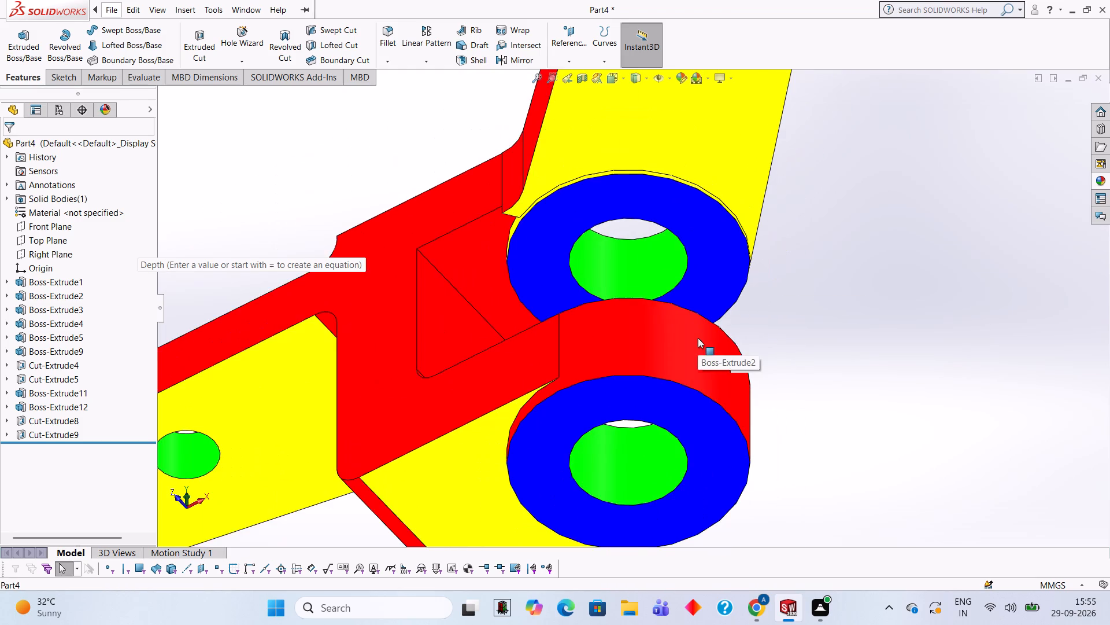
pyautogui.scroll(2, 698, 338)
pyautogui.moveTo(698, 338); pyautogui.dragTo(715, 333, button='middle')
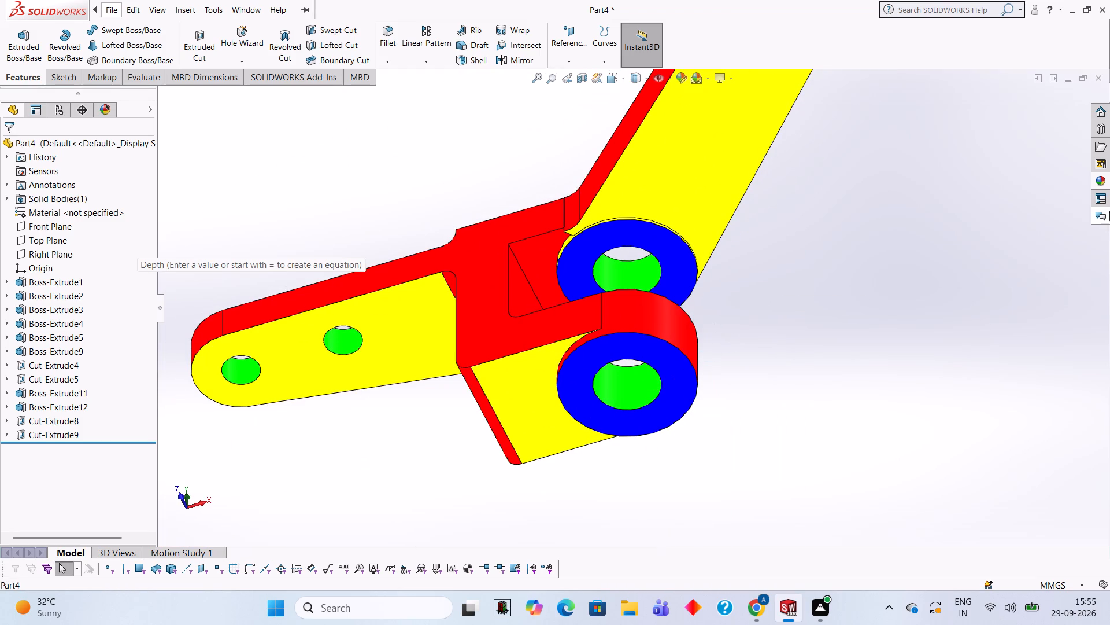
pyautogui.click(1101, 175)
pyautogui.scroll(-2, 990, 387)
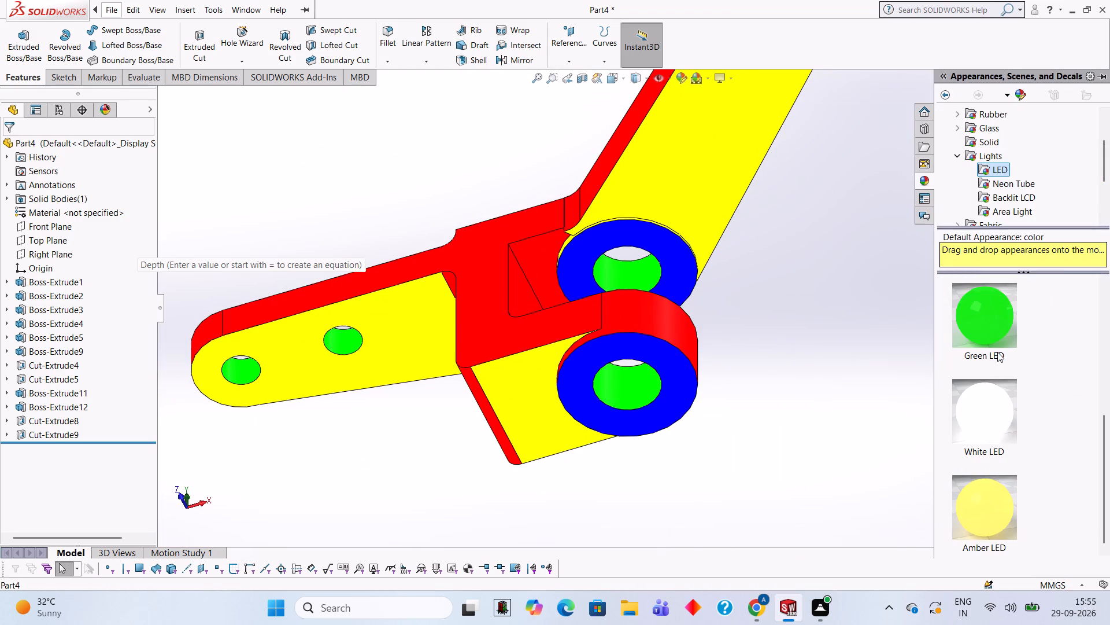
pyautogui.moveTo(985, 315); pyautogui.dragTo(497, 312)
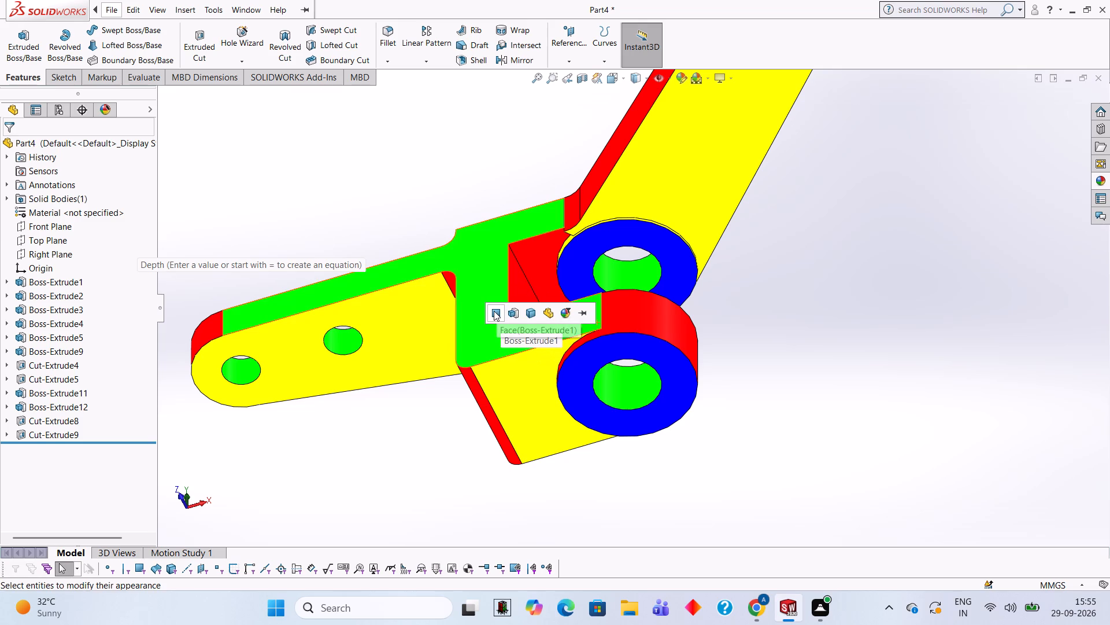
pyautogui.click(494, 311)
# Apply the Green LED appearance to the rounded end face of the angled single-hole arm.
pyautogui.moveTo(662, 372); pyautogui.dragTo(672, 378, button='middle')
pyautogui.scroll(-1, 686, 385)
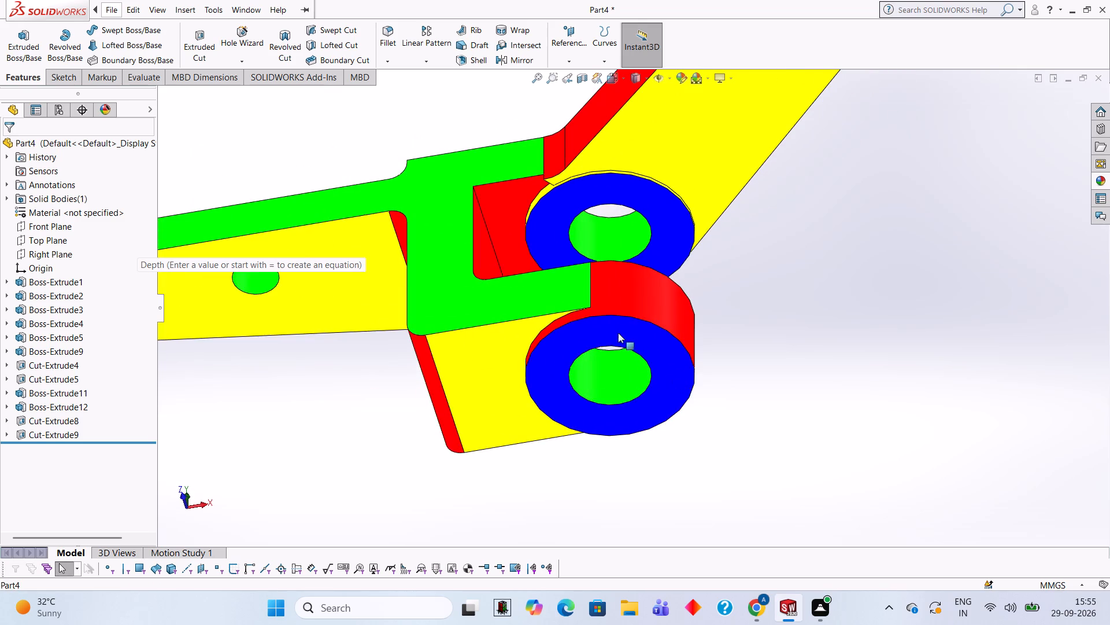
pyautogui.scroll(3, 617, 333)
pyautogui.moveTo(480, 290); pyautogui.dragTo(510, 307, button='middle')
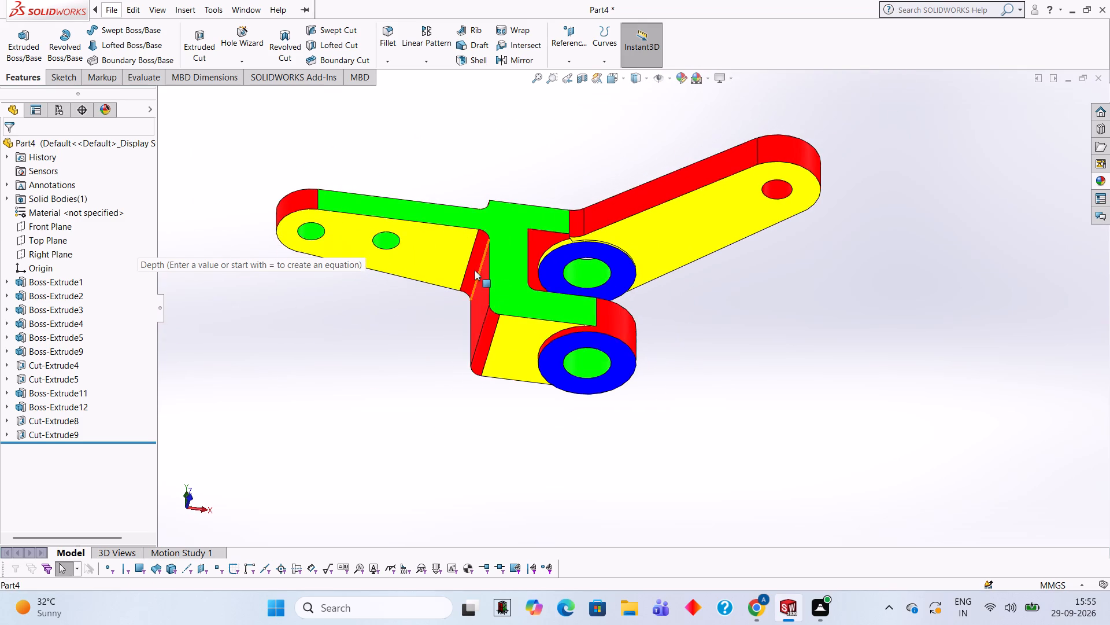
pyautogui.scroll(2, 475, 270)
pyautogui.scroll(-2, 604, 245)
pyautogui.scroll(-2, 610, 293)
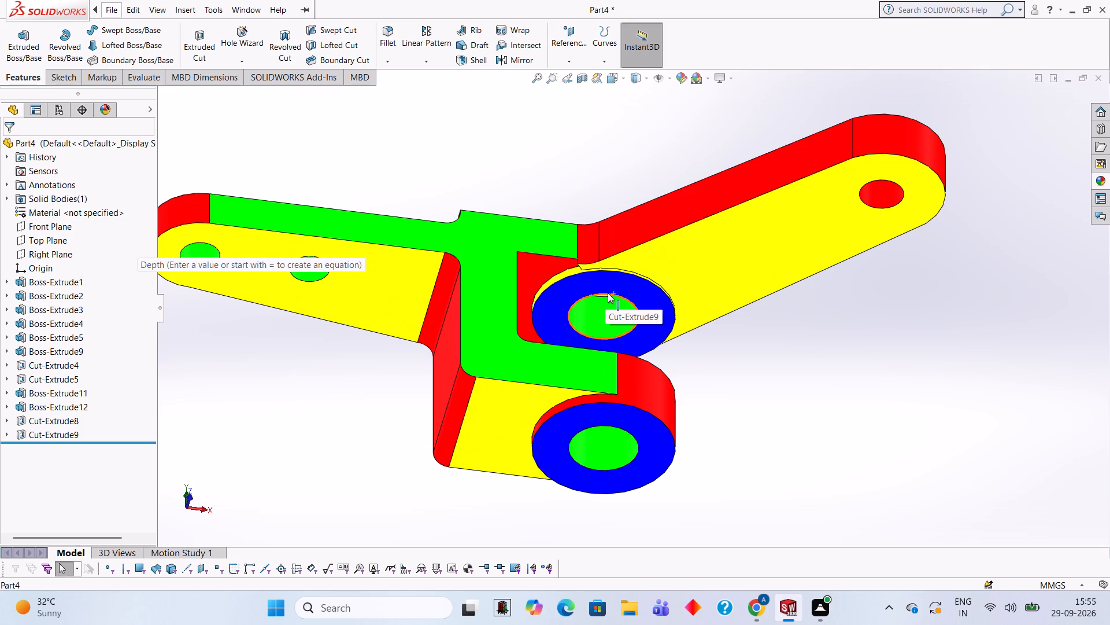
pyautogui.scroll(-2, 668, 242)
pyautogui.moveTo(653, 238); pyautogui.dragTo(635, 227, button='middle')
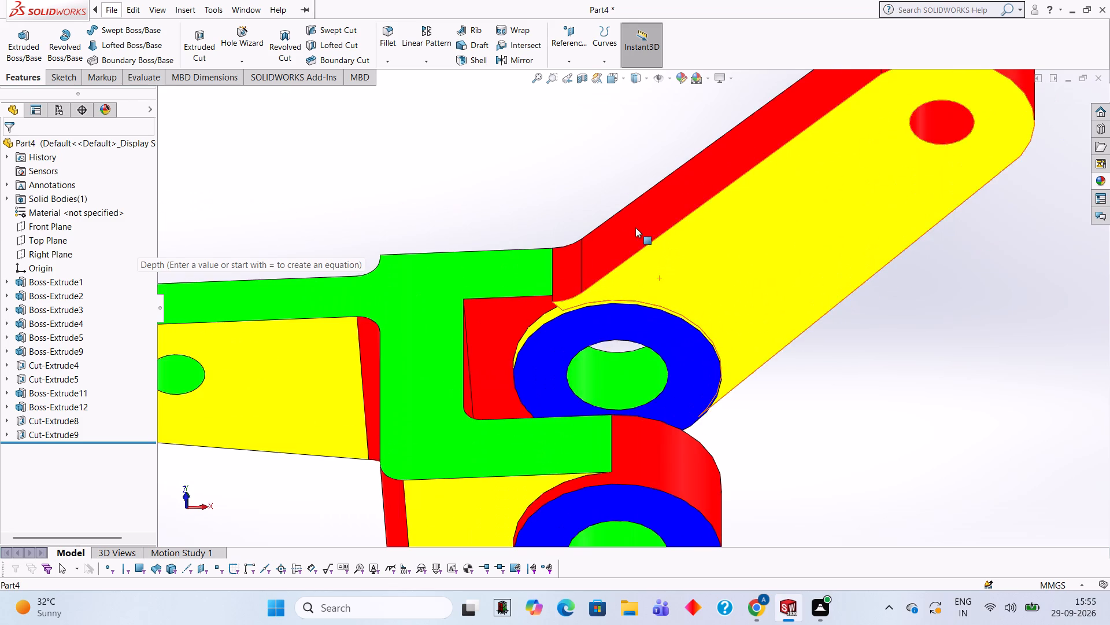
pyautogui.scroll(3, 635, 227)
pyautogui.moveTo(650, 193); pyautogui.dragTo(658, 244, button='middle')
pyautogui.scroll(-2, 672, 175)
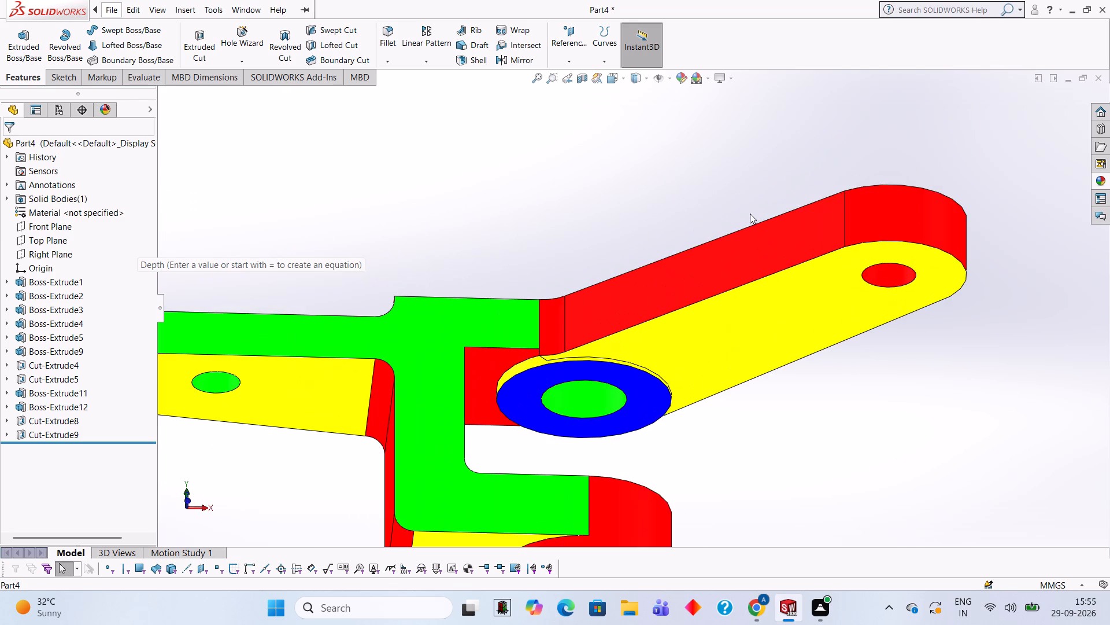
pyautogui.click(1099, 182)
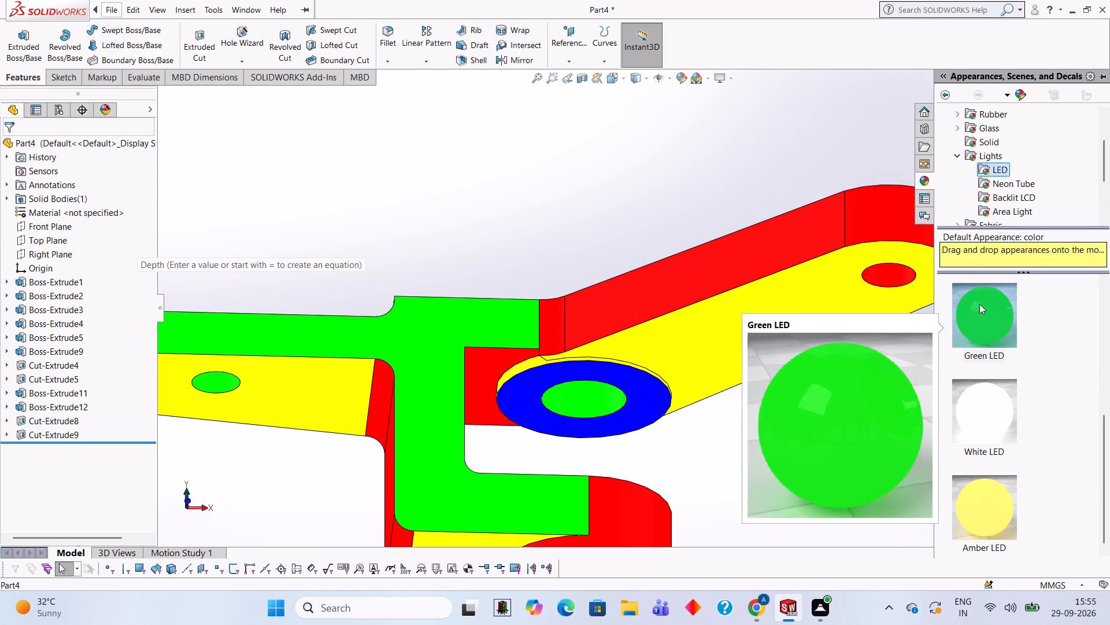
pyautogui.moveTo(979, 304); pyautogui.dragTo(910, 201)
pyautogui.click(910, 201)
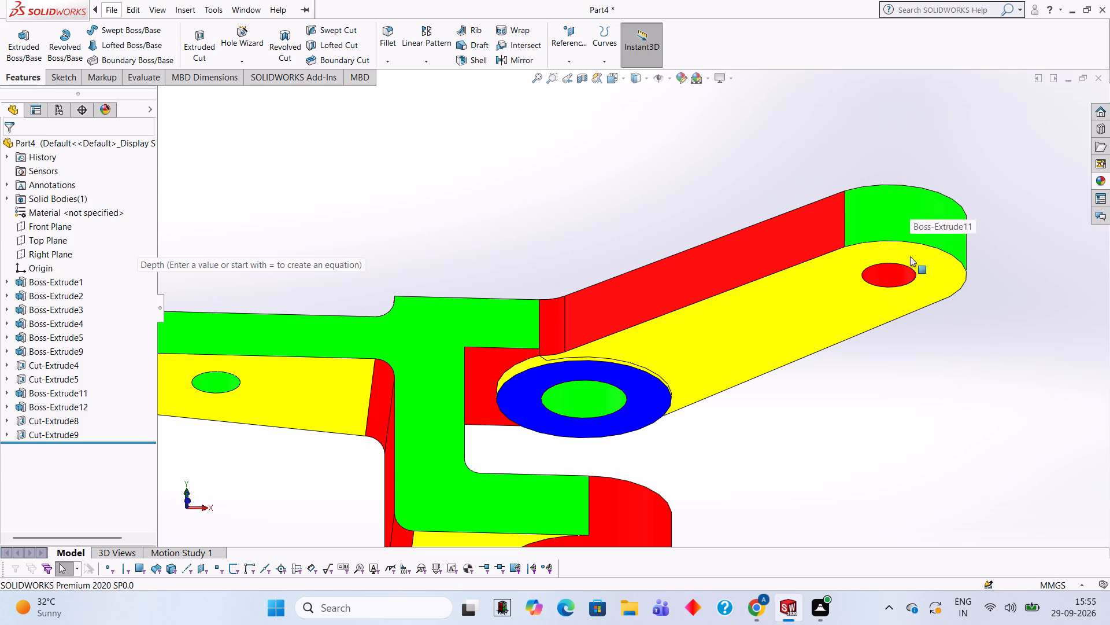
# Apply the Blue LED appearance to only the C-shaped profile face of Boss-Extrude1 on the bracket's back side.
pyautogui.moveTo(849, 378); pyautogui.dragTo(823, 306, button='middle')
pyautogui.scroll(3, 822, 305)
pyautogui.moveTo(808, 303); pyautogui.dragTo(848, 325, button='middle')
pyautogui.scroll(-1, 375, 348)
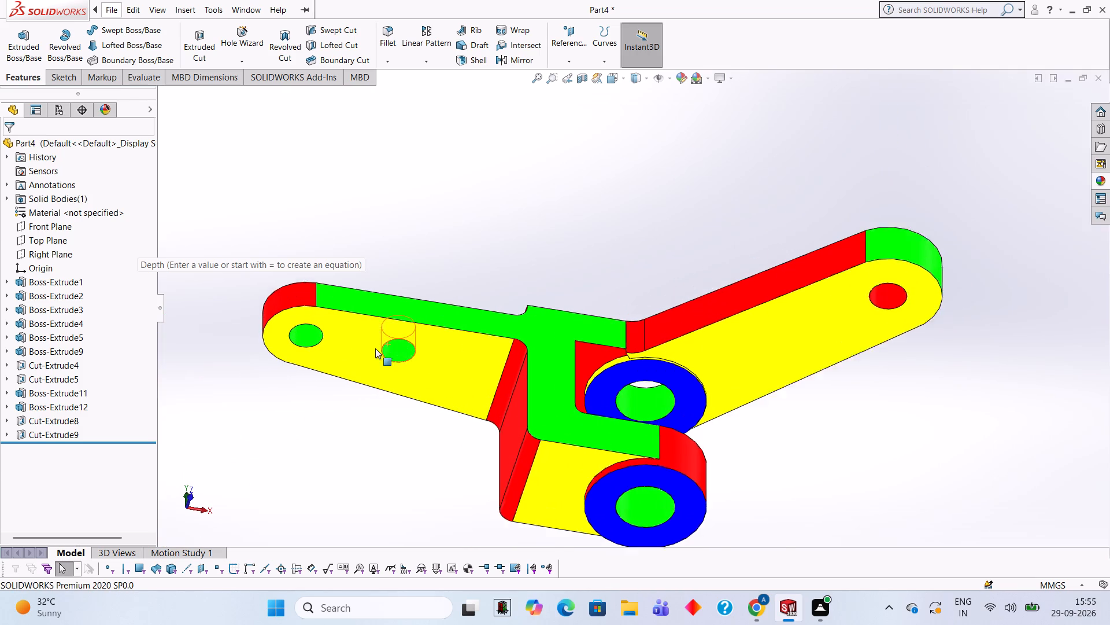
pyautogui.scroll(-1, 375, 348)
pyautogui.scroll(3, 827, 411)
pyautogui.moveTo(827, 416); pyautogui.dragTo(867, 436, button='middle')
pyautogui.moveTo(695, 308); pyautogui.dragTo(748, 341, button='middle')
pyautogui.moveTo(683, 279); pyautogui.dragTo(736, 311, button='middle')
pyautogui.moveTo(705, 292); pyautogui.dragTo(745, 330, button='middle')
pyautogui.scroll(-2, 607, 240)
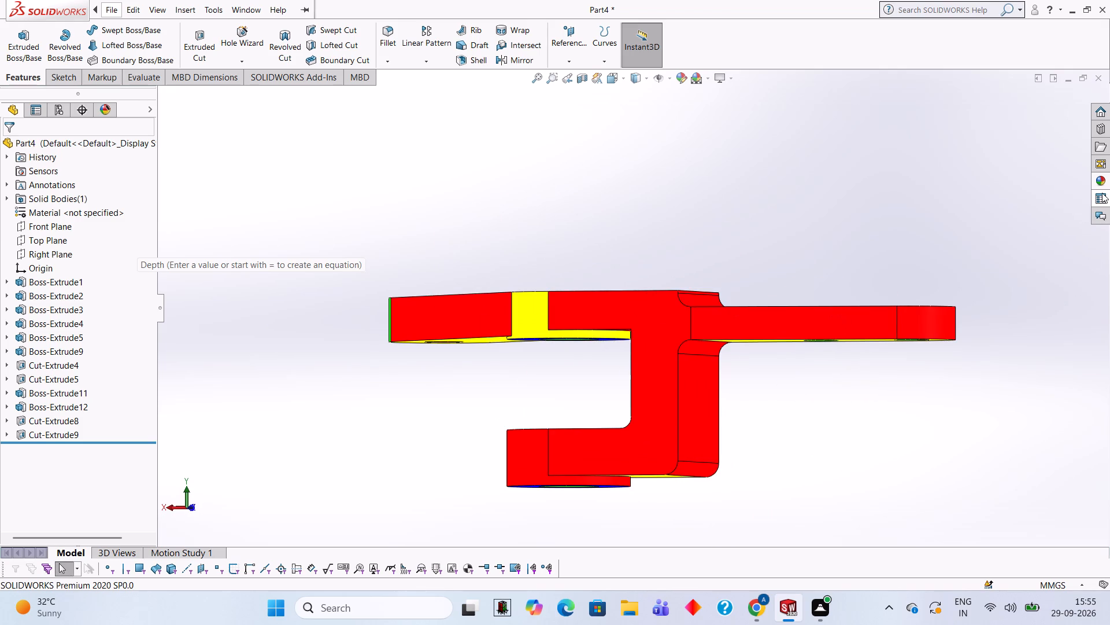
pyautogui.click(1098, 175)
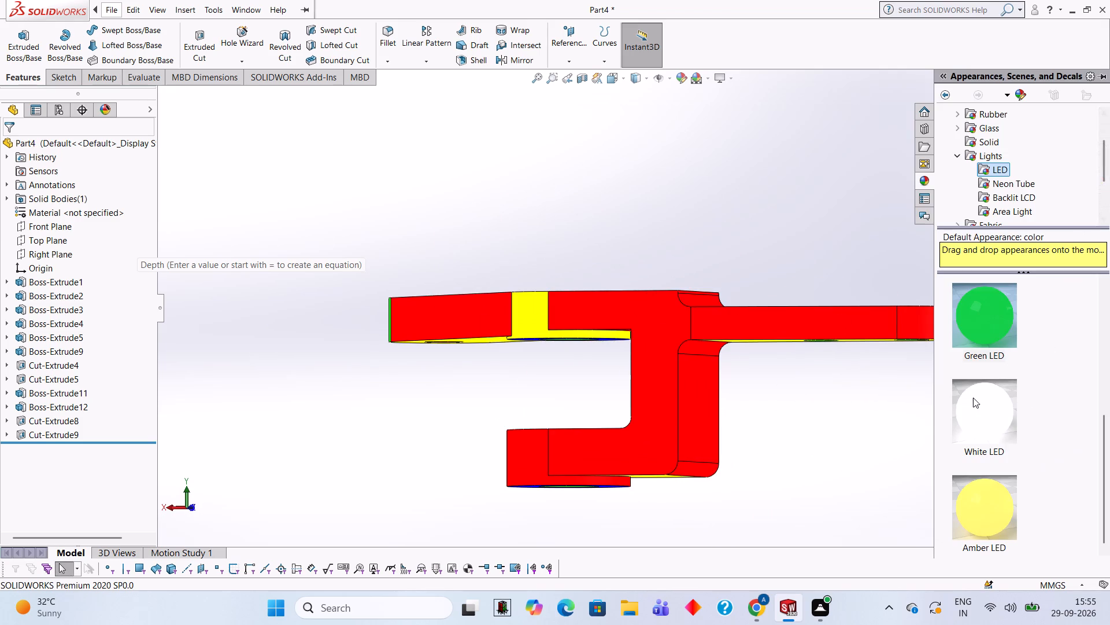
pyautogui.scroll(2, 975, 396)
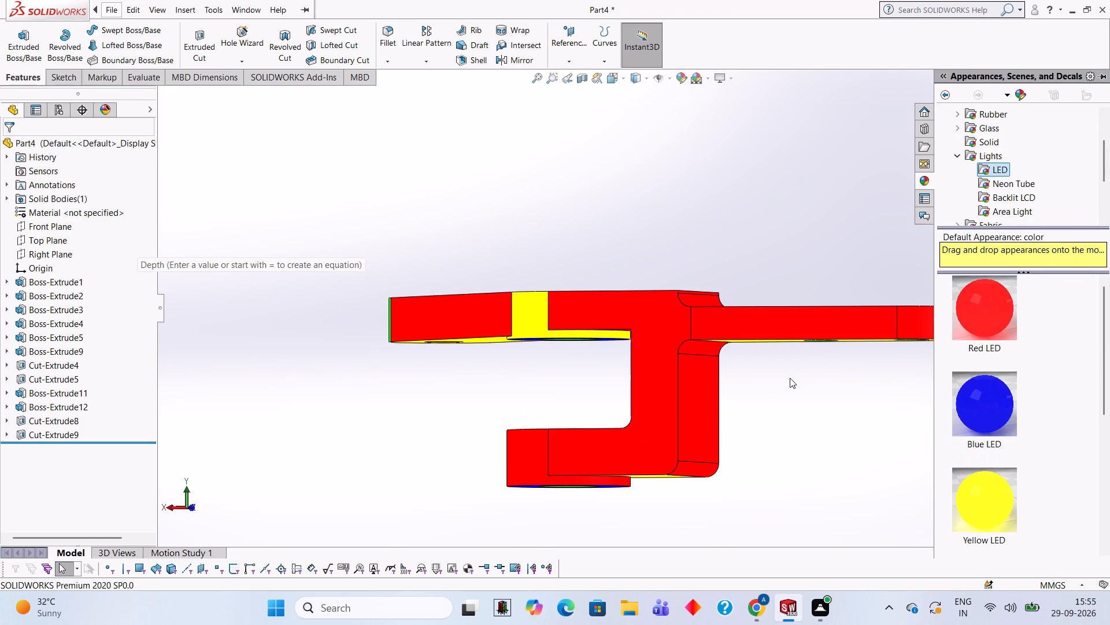
pyautogui.moveTo(979, 385); pyautogui.dragTo(655, 297)
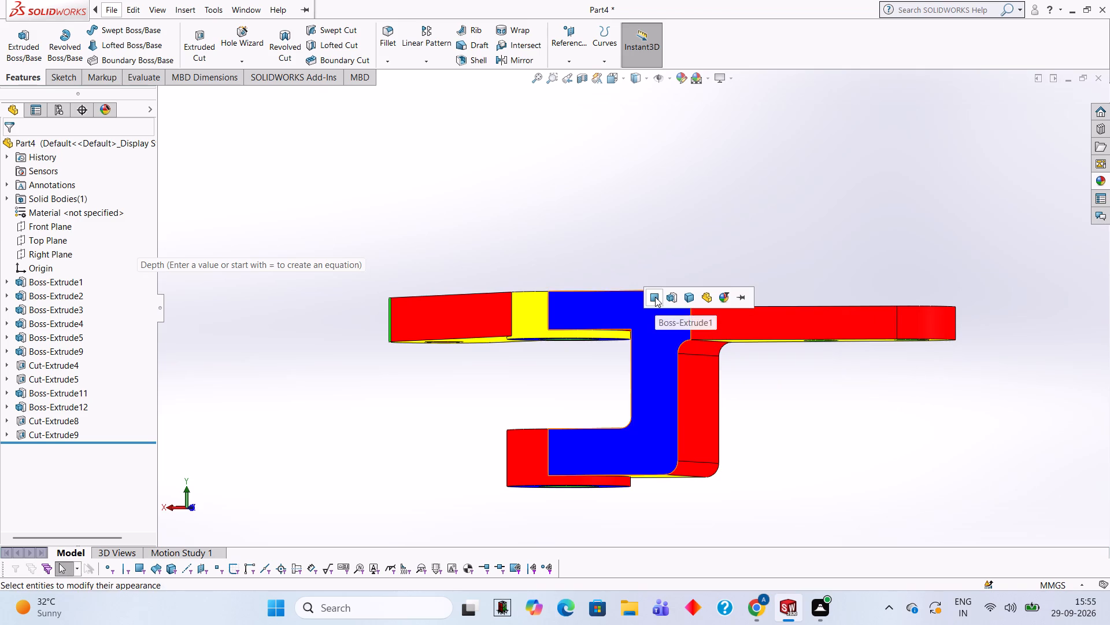
pyautogui.click(655, 297)
# Inspect the recoloured bracket from several angles, checking the arms, ring bosses and C-shaped profile faces.
pyautogui.moveTo(879, 386); pyautogui.dragTo(813, 350, button='middle')
pyautogui.scroll(2, 797, 379)
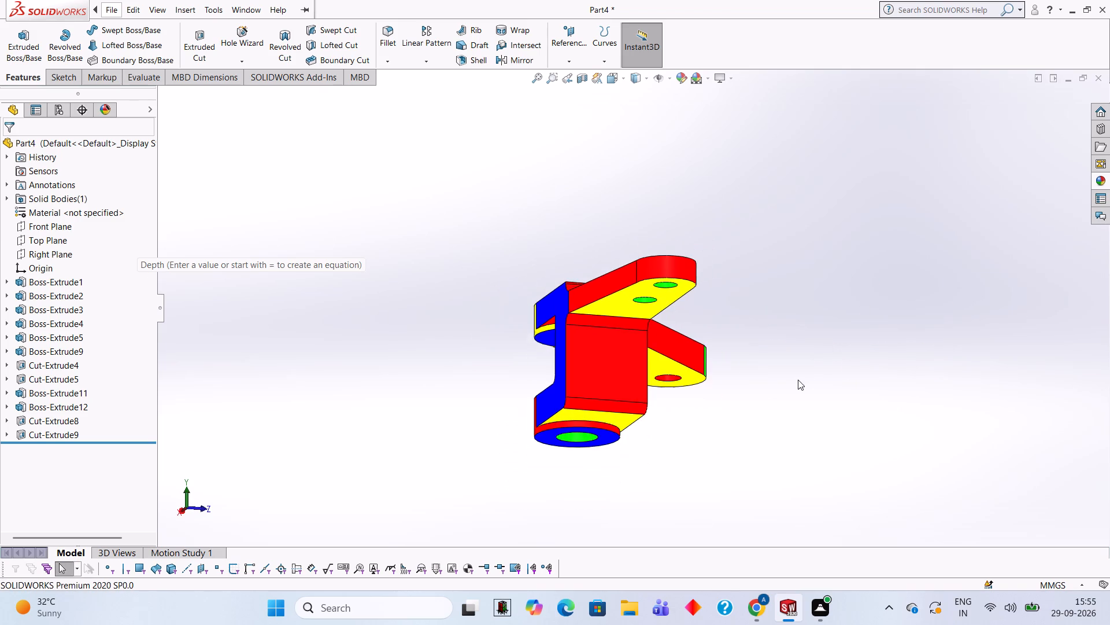
pyautogui.moveTo(886, 355); pyautogui.dragTo(838, 329, button='middle')
pyautogui.scroll(2, 816, 354)
pyautogui.moveTo(849, 397); pyautogui.dragTo(797, 367, button='middle')
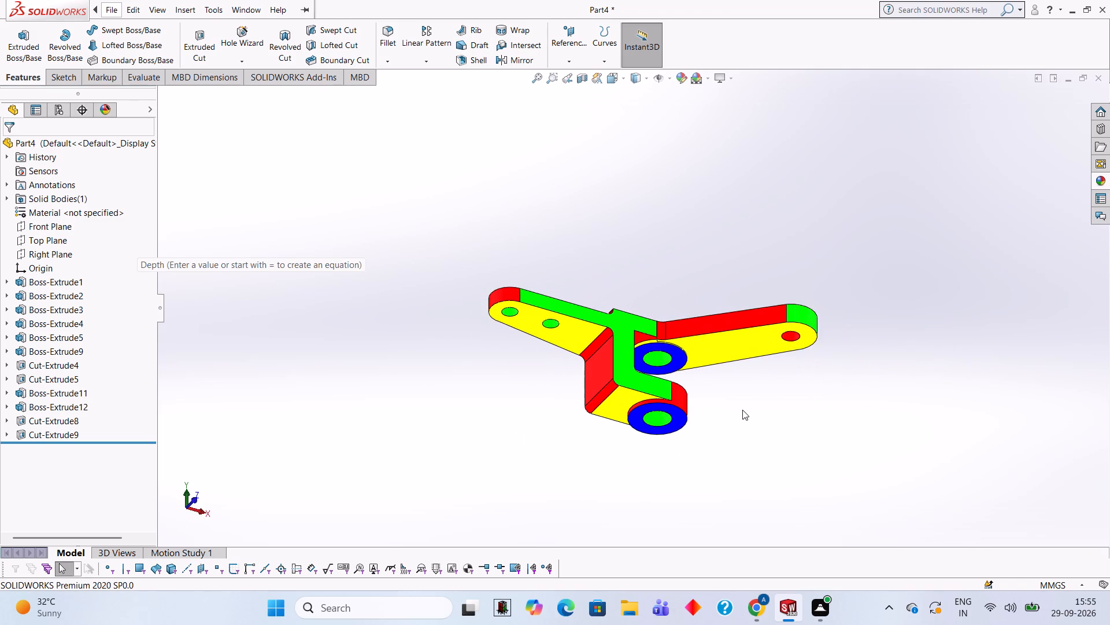
pyautogui.scroll(2, 743, 410)
pyautogui.scroll(-1, 743, 383)
pyautogui.moveTo(743, 383); pyautogui.dragTo(711, 365, button='middle')
pyautogui.scroll(-2, 667, 383)
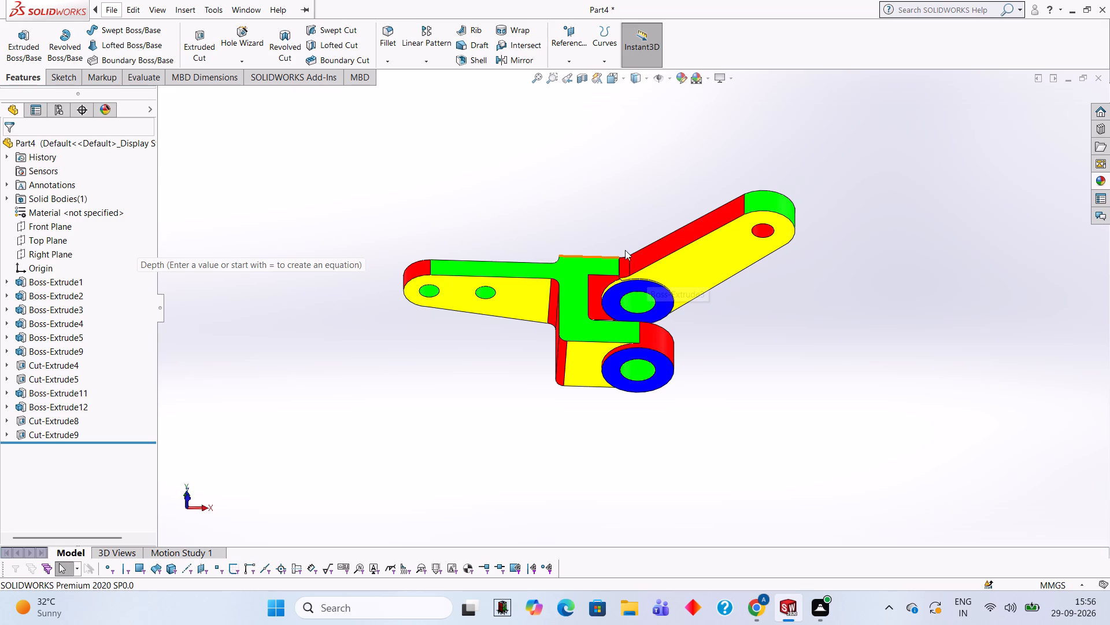
pyautogui.scroll(-3, 619, 259)
pyautogui.scroll(1, 672, 317)
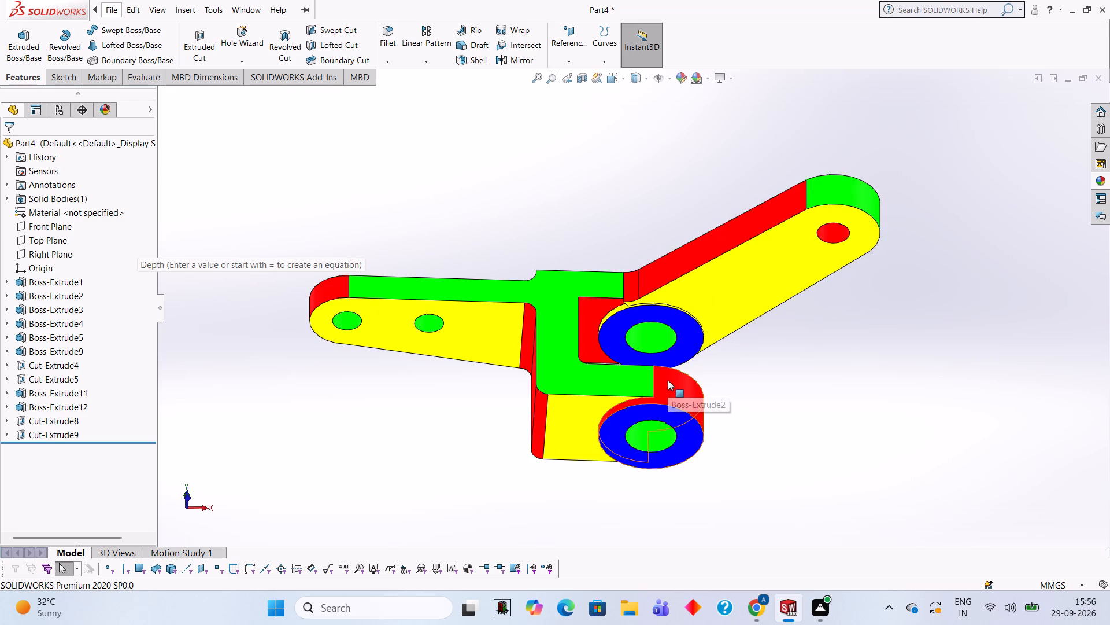
pyautogui.scroll(2, 668, 380)
pyautogui.moveTo(813, 362); pyautogui.dragTo(804, 311, button='middle')
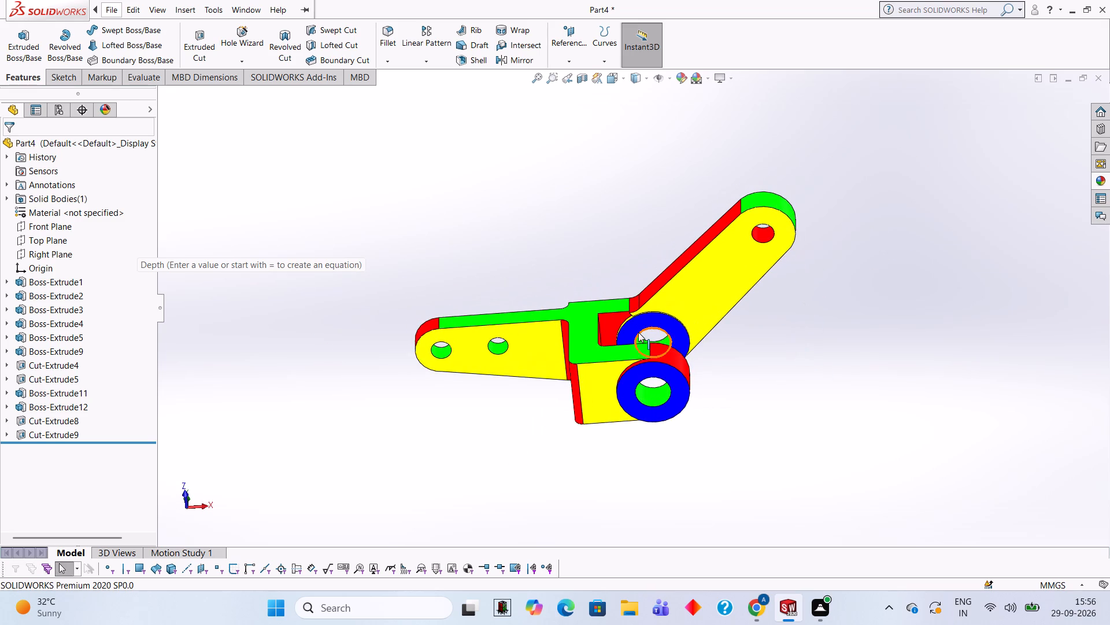
pyautogui.scroll(-2, 638, 332)
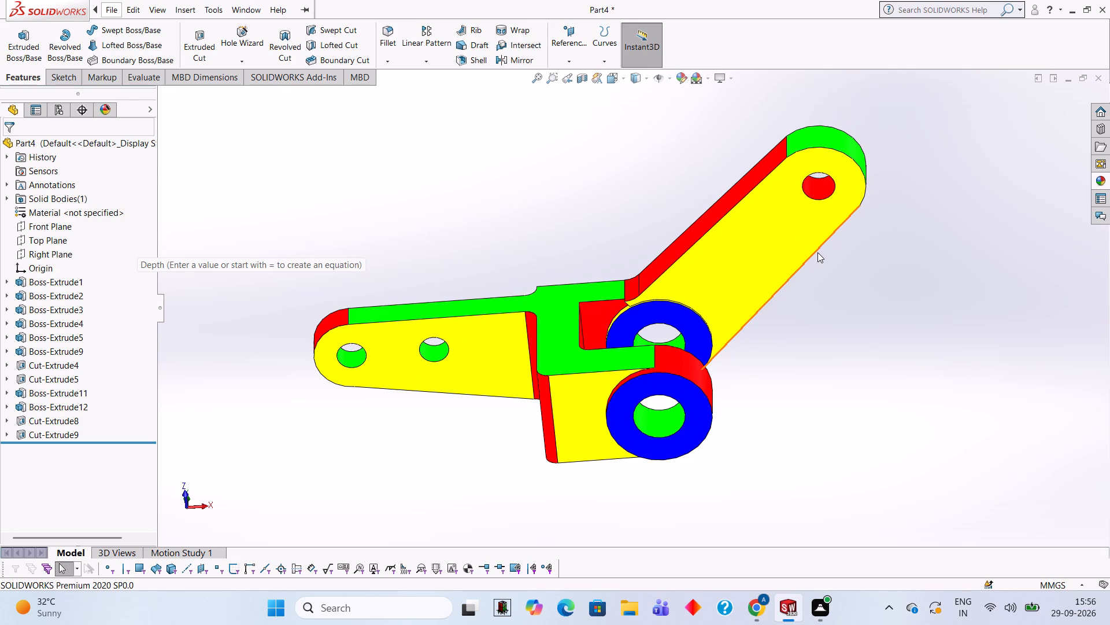
# Examine the recoloured bracket from its underside and front, checking the arms, ring bosses, hole walls and C-shaped profile.
pyautogui.moveTo(783, 328); pyautogui.dragTo(785, 305, button='middle')
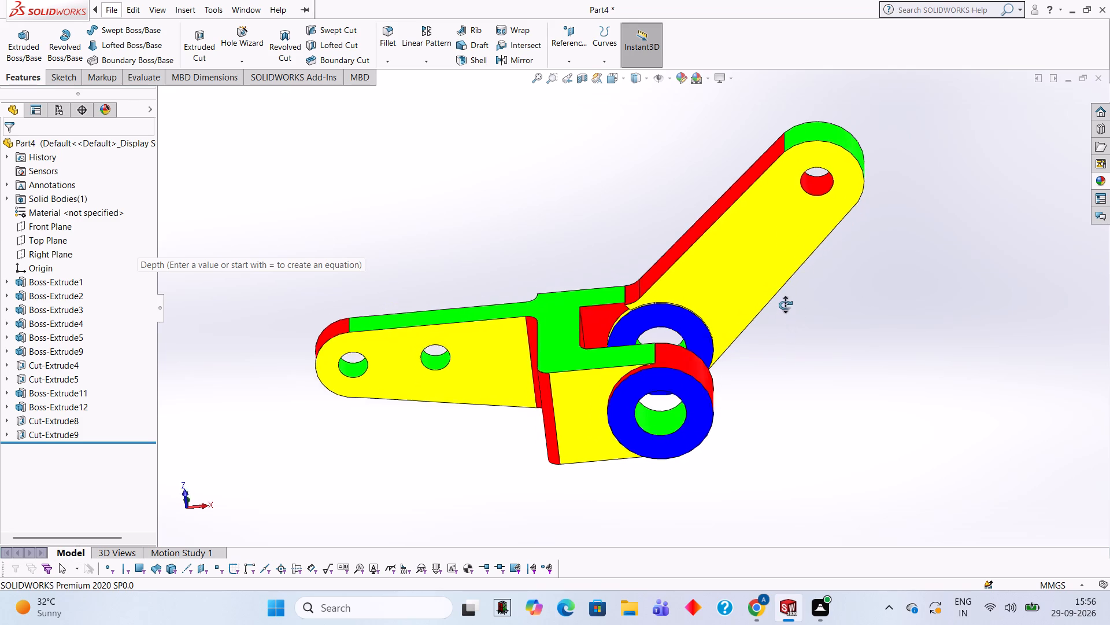
pyautogui.moveTo(785, 305); pyautogui.dragTo(793, 303, button='middle')
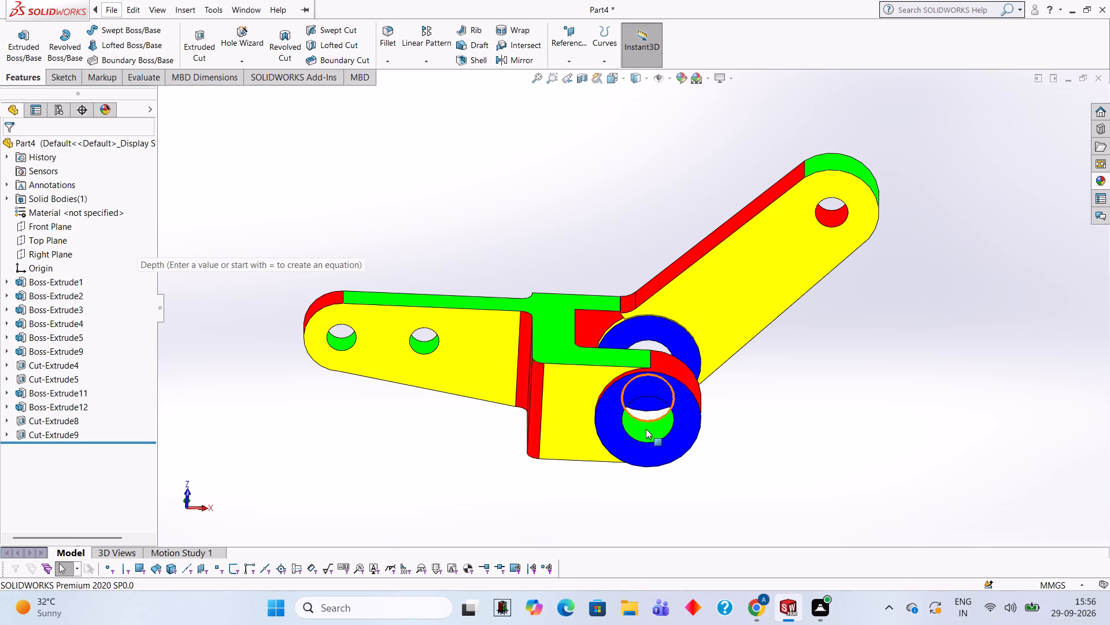
pyautogui.scroll(-1, 592, 333)
pyautogui.scroll(1, 671, 275)
pyautogui.moveTo(801, 338); pyautogui.dragTo(809, 343, button='middle')
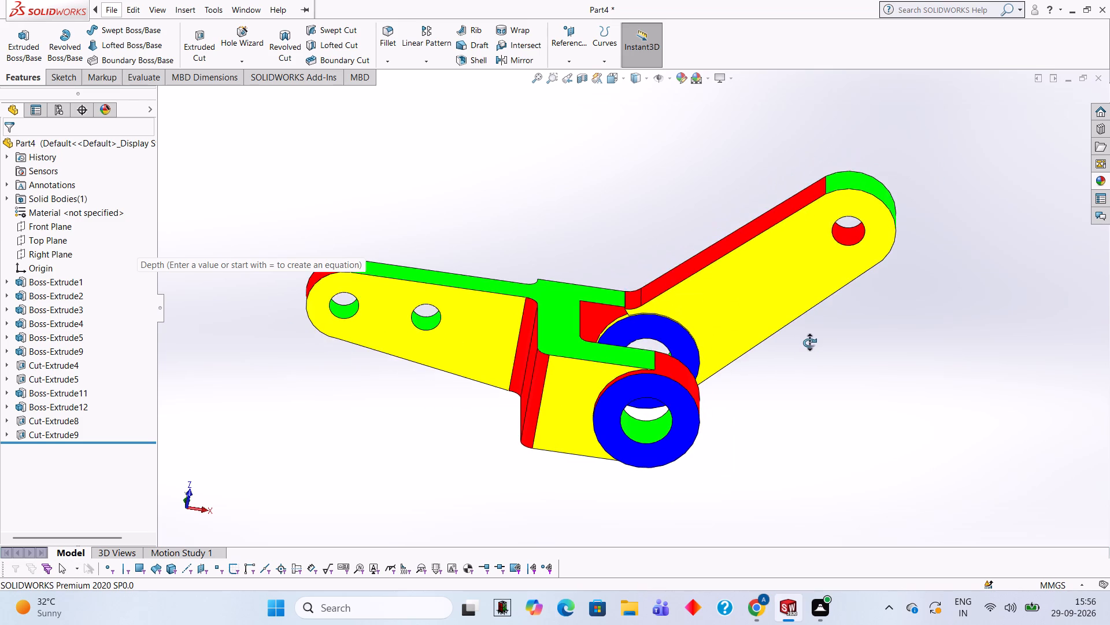
pyautogui.moveTo(809, 343); pyautogui.dragTo(763, 379, button='middle')
pyautogui.scroll(2, 729, 356)
pyautogui.moveTo(774, 299); pyautogui.dragTo(788, 307, button='middle')
pyautogui.scroll(1, 788, 307)
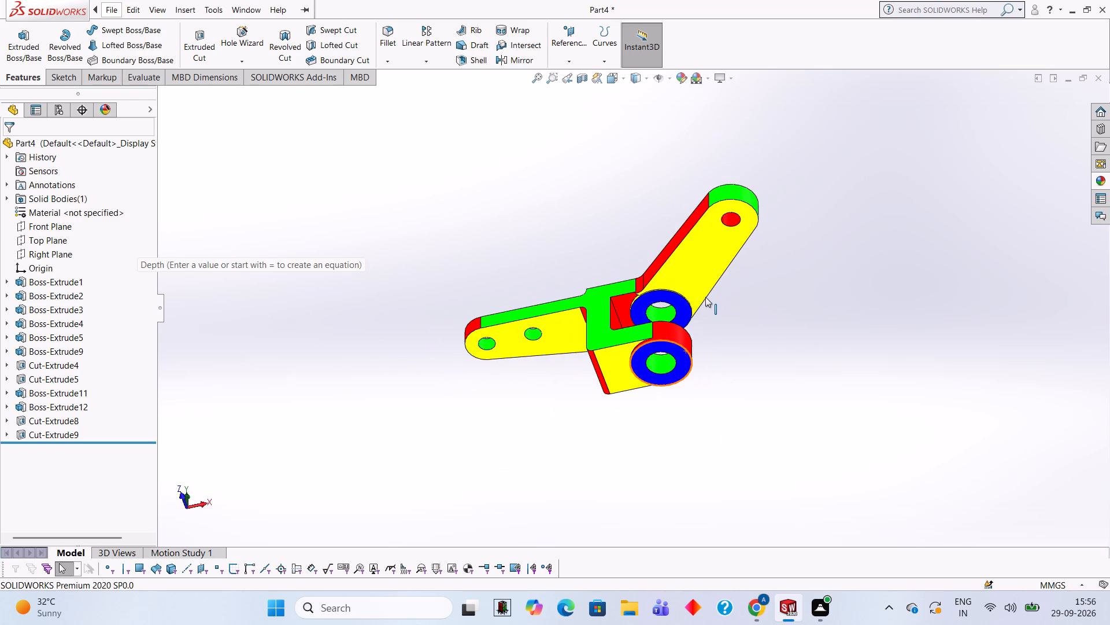
pyautogui.moveTo(720, 296); pyautogui.dragTo(748, 266, button='middle')
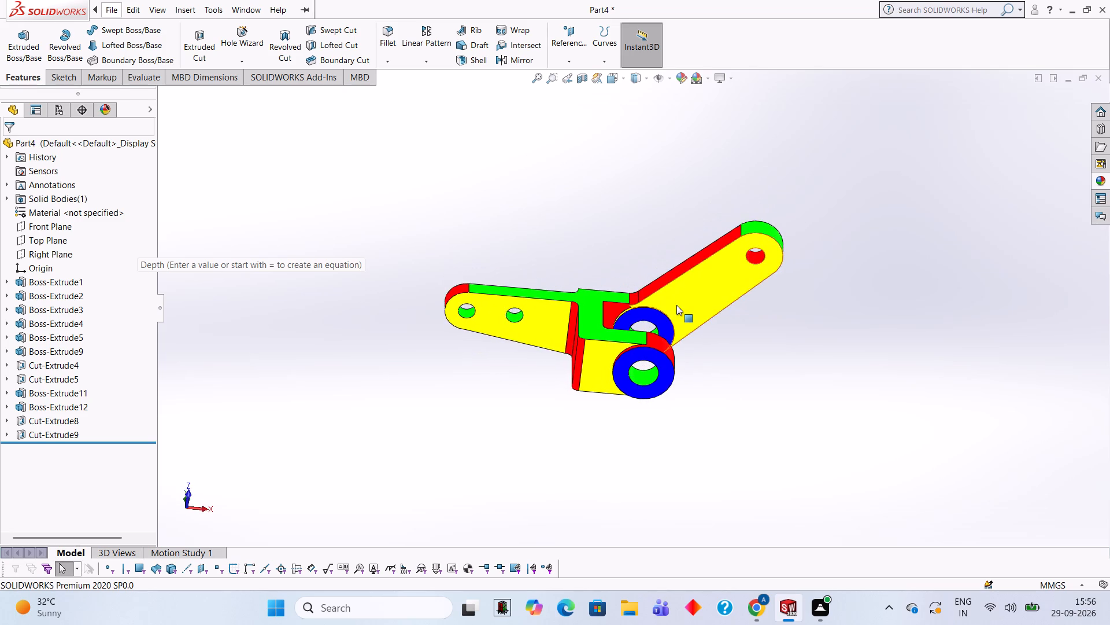
pyautogui.scroll(-1, 676, 305)
pyautogui.scroll(-2, 768, 332)
pyautogui.scroll(2, 679, 364)
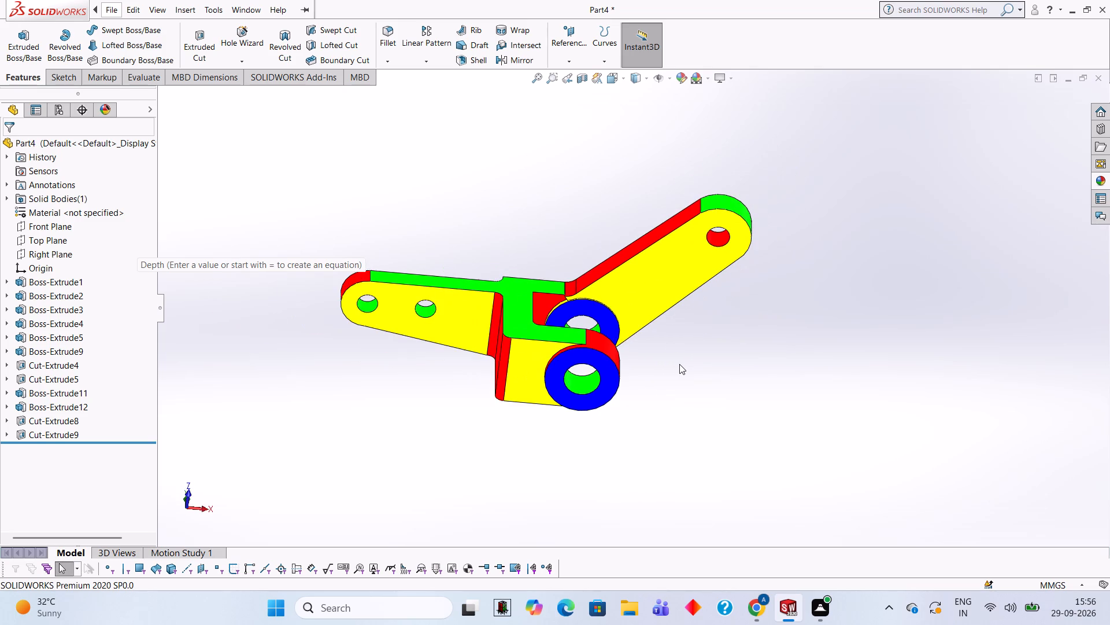
pyautogui.scroll(-2, 458, 240)
pyautogui.scroll(1, 763, 421)
pyautogui.moveTo(763, 421); pyautogui.dragTo(756, 403, button='middle')
pyautogui.moveTo(731, 401); pyautogui.dragTo(763, 419, button='middle')
pyautogui.moveTo(728, 400); pyautogui.dragTo(757, 416, button='middle')
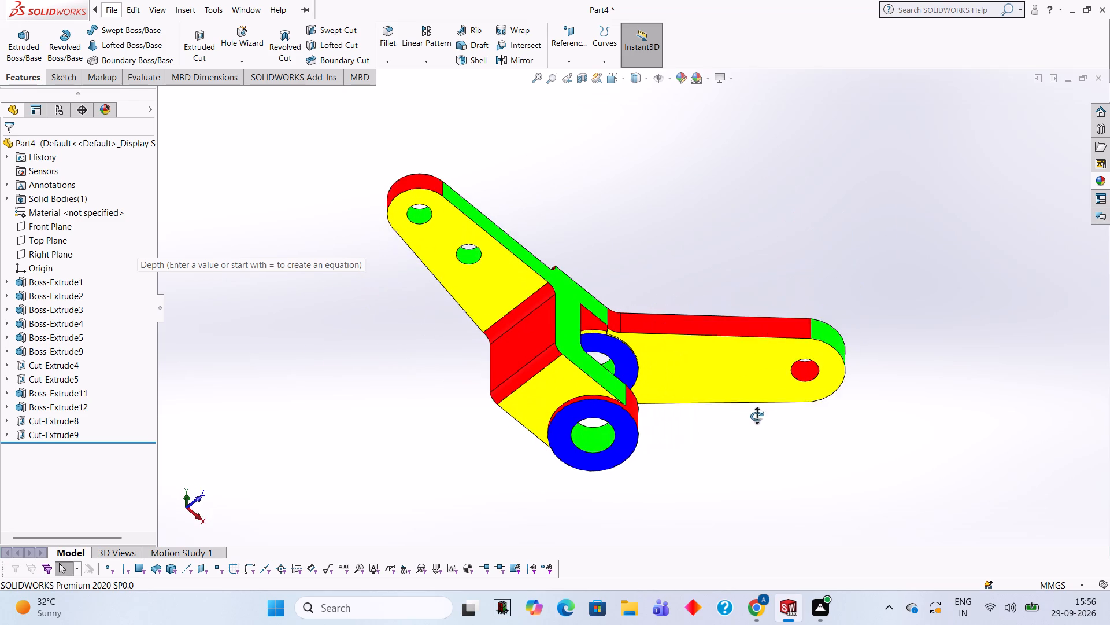
pyautogui.moveTo(757, 416); pyautogui.dragTo(758, 418, button='middle')
pyautogui.scroll(-2, 587, 331)
pyautogui.moveTo(553, 325); pyautogui.dragTo(578, 339, button='middle')
pyautogui.moveTo(783, 306); pyautogui.dragTo(679, 344, button='middle')
pyautogui.scroll(3, 691, 340)
# Apply the yellow LED appearance to only the red outer vertical web face between the two-hole arm and the lower ring boss.
pyautogui.moveTo(656, 340); pyautogui.dragTo(711, 373, button='middle')
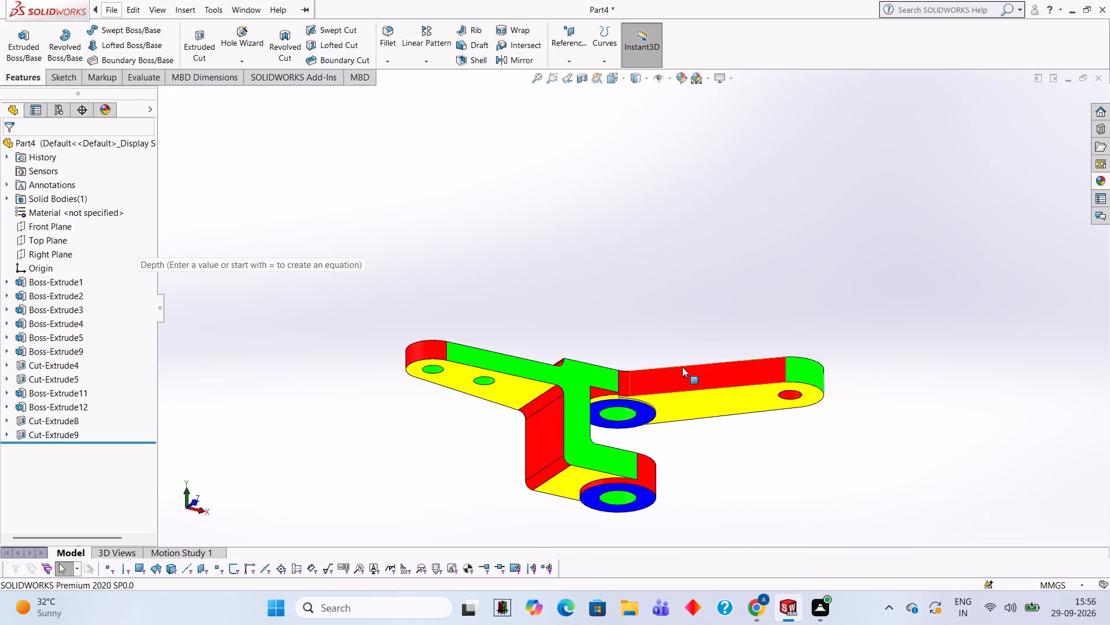
pyautogui.moveTo(615, 348); pyautogui.dragTo(638, 362, button='middle')
pyautogui.scroll(-3, 539, 376)
pyautogui.moveTo(524, 384); pyautogui.dragTo(548, 399, button='middle')
pyautogui.scroll(1, 544, 399)
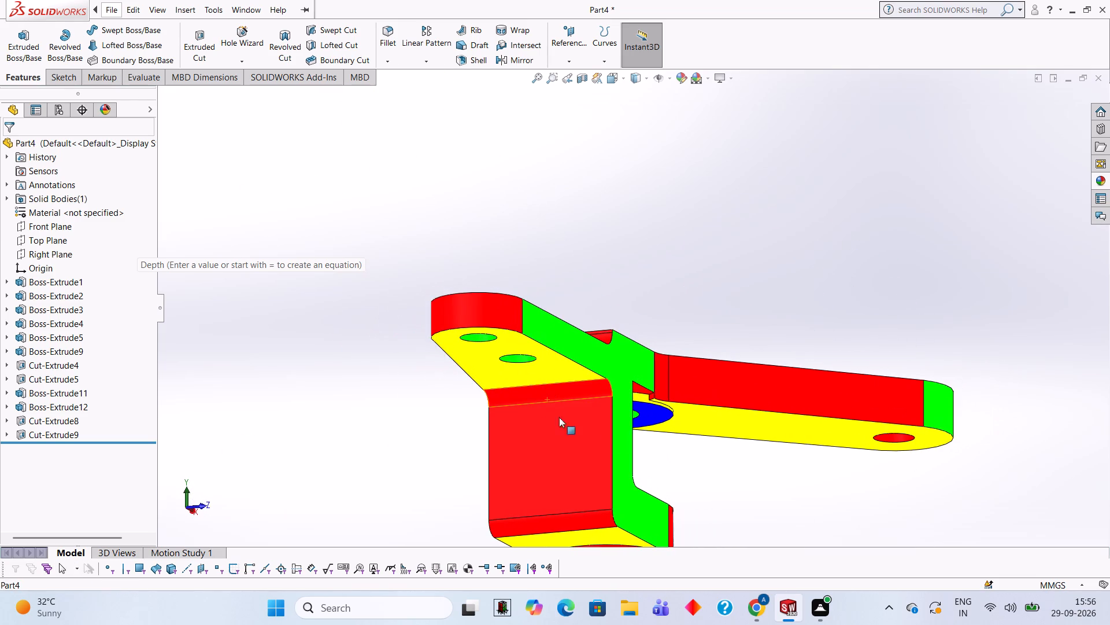
pyautogui.click(1104, 178)
pyautogui.moveTo(1002, 517); pyautogui.dragTo(584, 459)
pyautogui.click(584, 459)
# Apply the Blue LED appearance to only the red upper flat face of the two-hole arm.
pyautogui.scroll(2, 798, 456)
pyautogui.moveTo(798, 462); pyautogui.dragTo(739, 429, button='middle')
pyautogui.scroll(2, 759, 442)
pyautogui.moveTo(757, 432); pyautogui.dragTo(734, 366, button='middle')
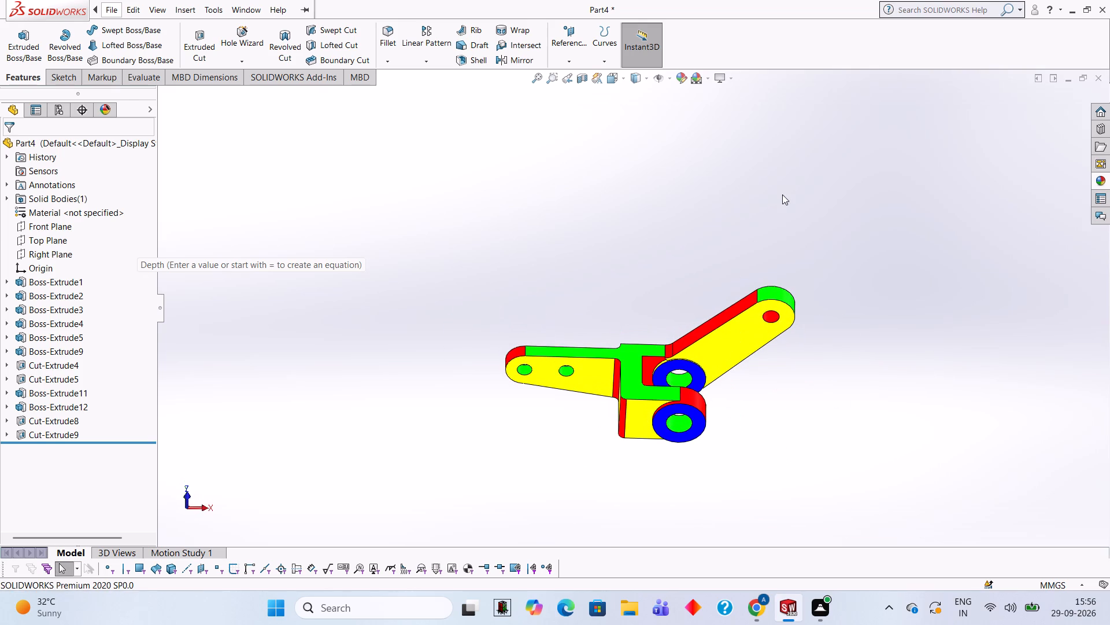
pyautogui.moveTo(645, 302); pyautogui.dragTo(640, 432, button='middle')
pyautogui.moveTo(712, 204); pyautogui.dragTo(664, 394, button='middle')
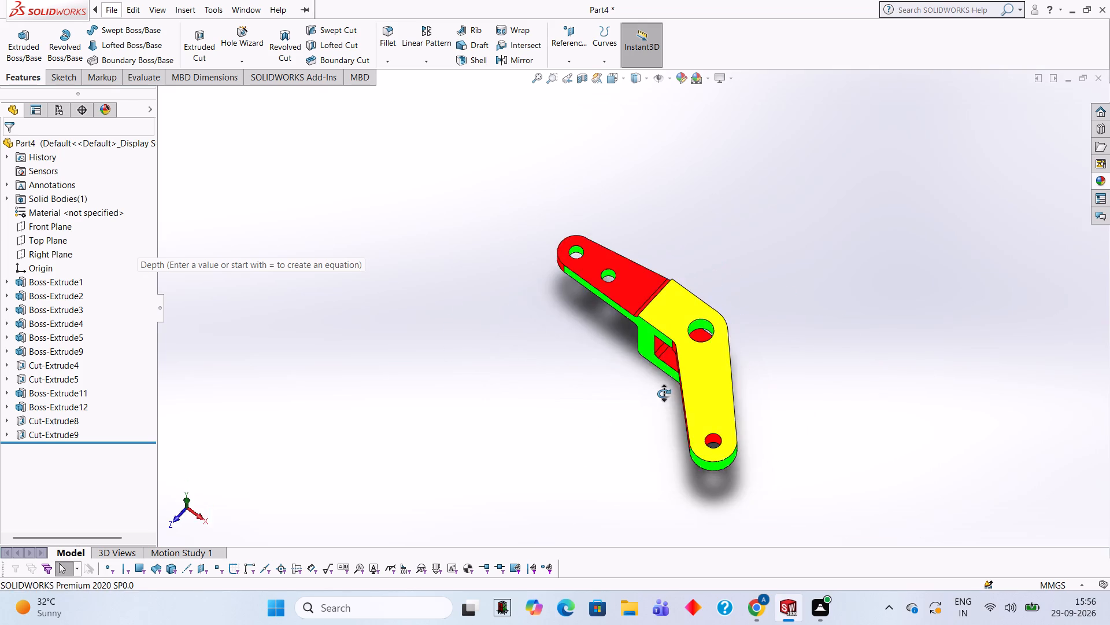
pyautogui.moveTo(664, 394); pyautogui.dragTo(708, 421, button='middle')
pyautogui.scroll(-3, 526, 254)
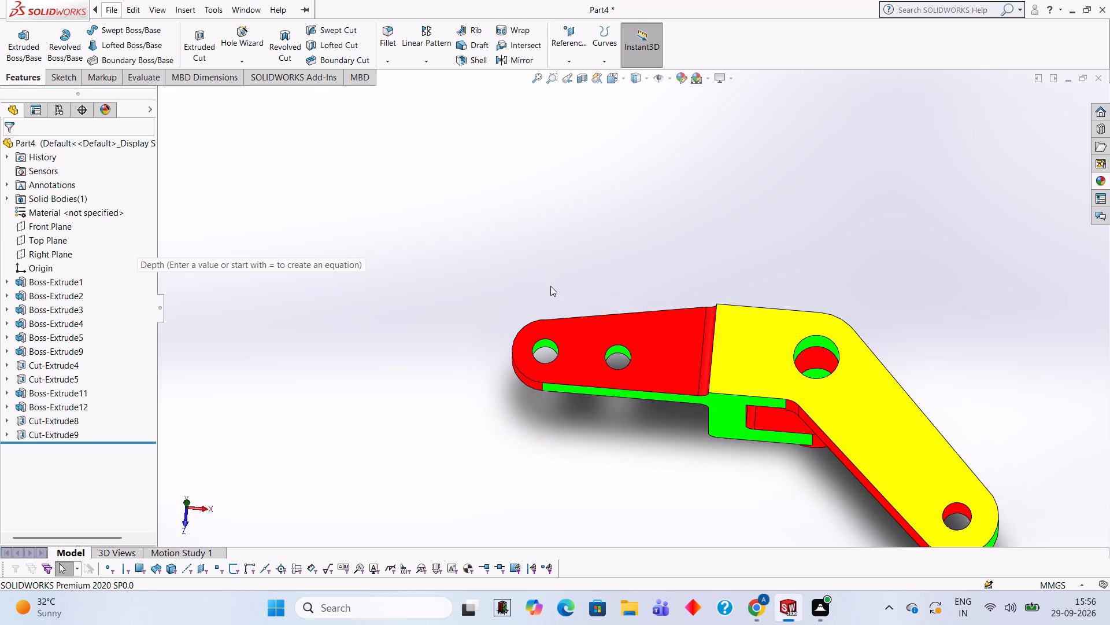
pyautogui.click(1102, 179)
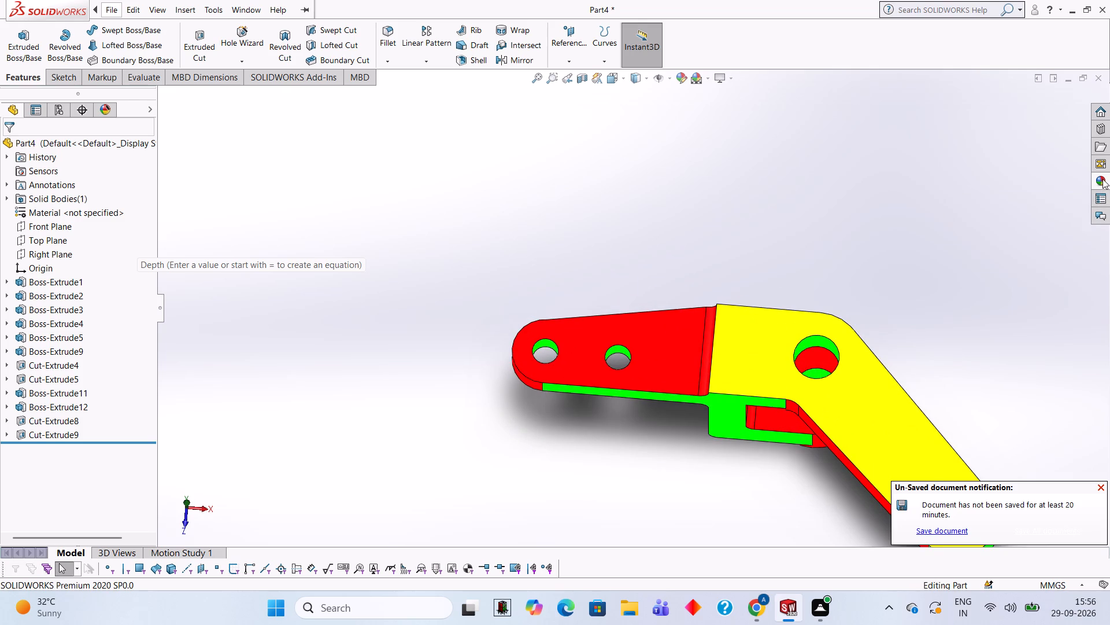
pyautogui.scroll(-2, 987, 344)
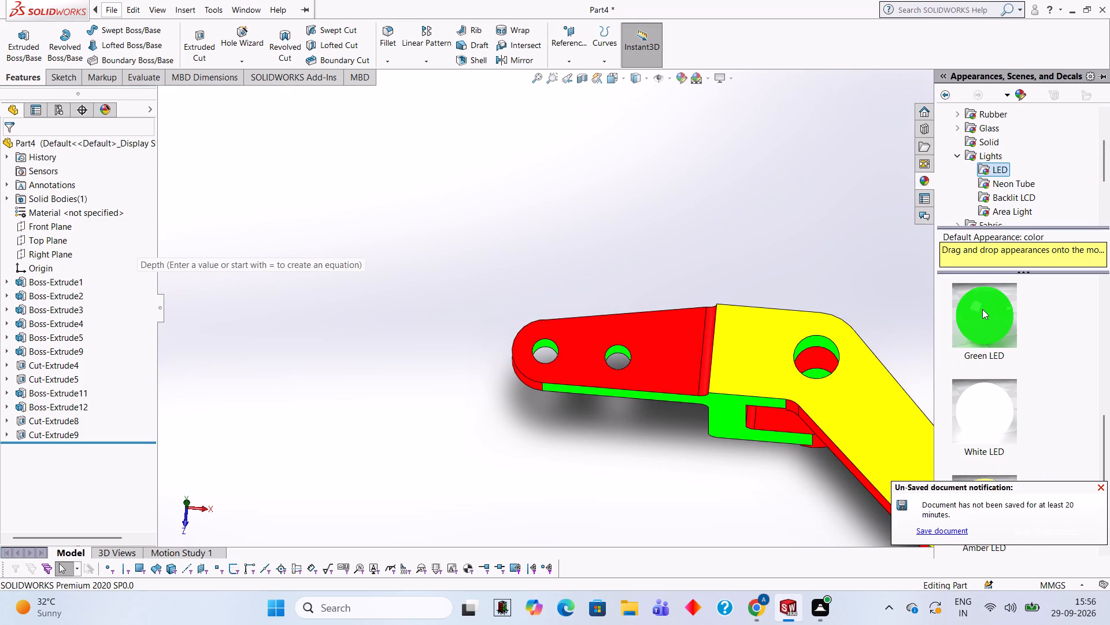
pyautogui.scroll(1, 982, 309)
pyautogui.moveTo(993, 284); pyautogui.dragTo(830, 316)
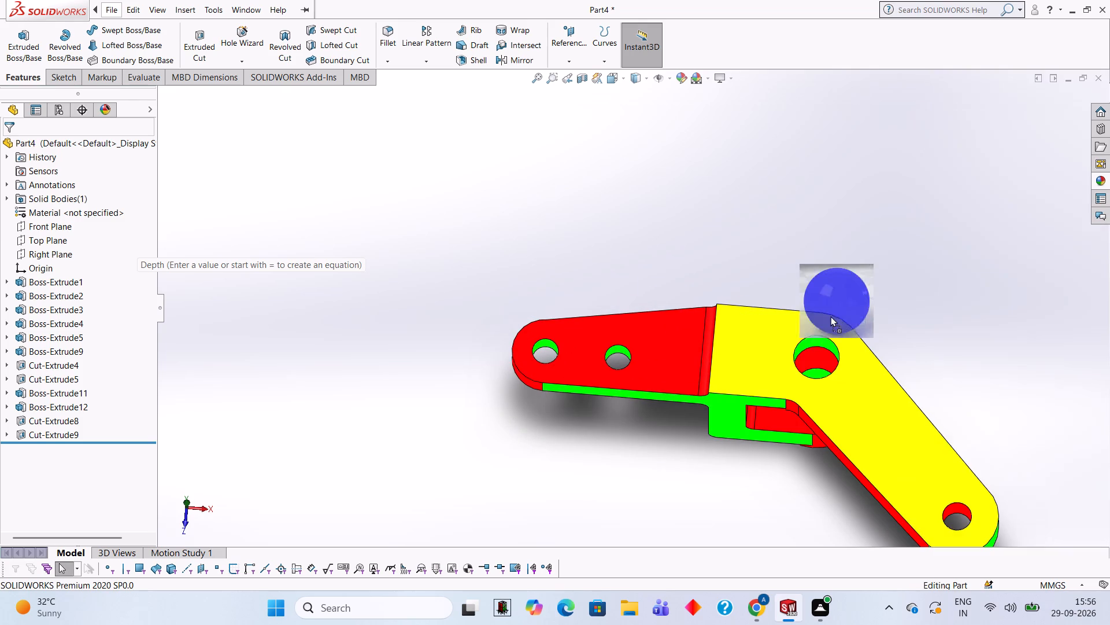
pyautogui.moveTo(830, 316); pyautogui.dragTo(672, 361)
pyautogui.click(672, 361)
# Inspect the bracket from the front and underside, checking the face colours of both arms, the web and the ring bosses.
pyautogui.scroll(2, 737, 416)
pyautogui.moveTo(738, 418); pyautogui.dragTo(721, 264, button='middle')
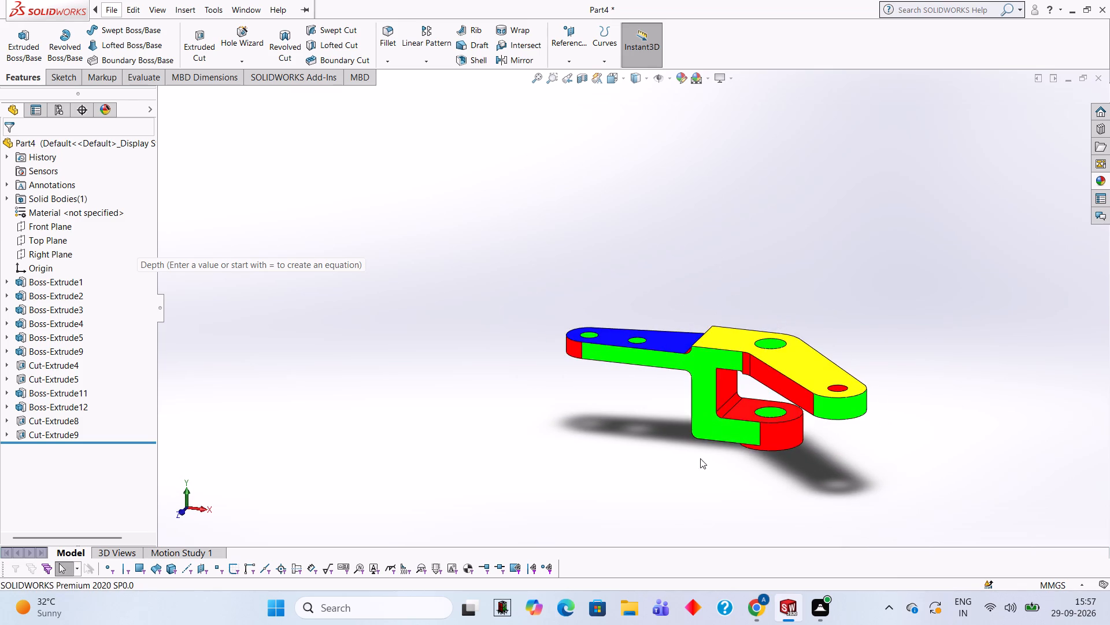
pyautogui.moveTo(700, 458); pyautogui.dragTo(731, 281, button='middle')
pyautogui.scroll(2, 844, 379)
pyautogui.scroll(-1, 830, 434)
pyautogui.moveTo(820, 426); pyautogui.dragTo(812, 400, button='middle')
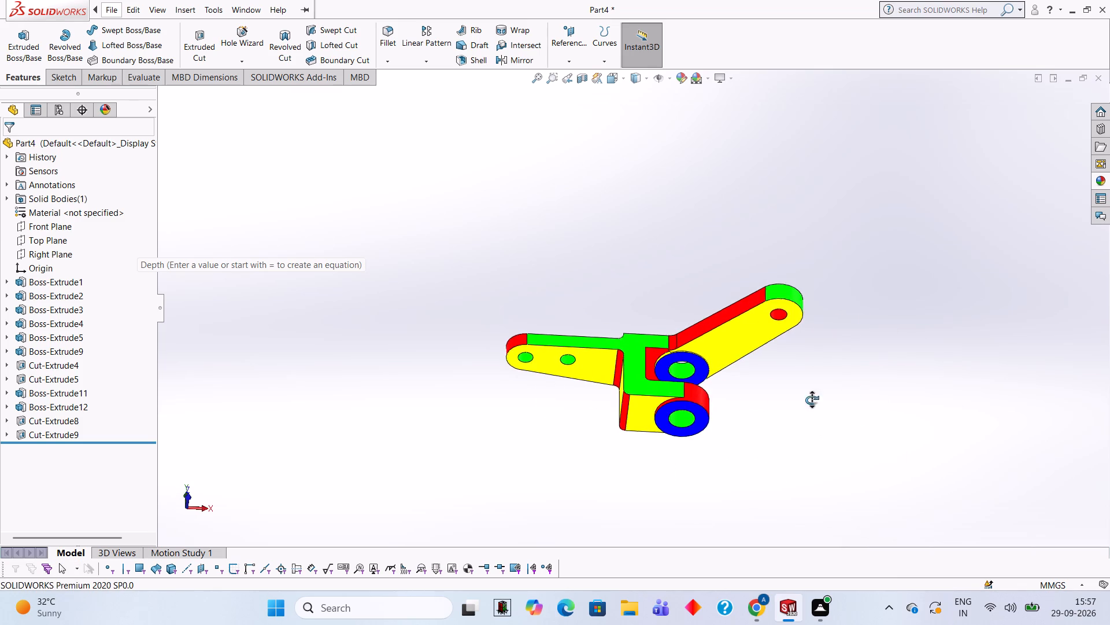
pyautogui.moveTo(812, 400); pyautogui.dragTo(810, 342, button='middle')
pyautogui.scroll(-1, 810, 342)
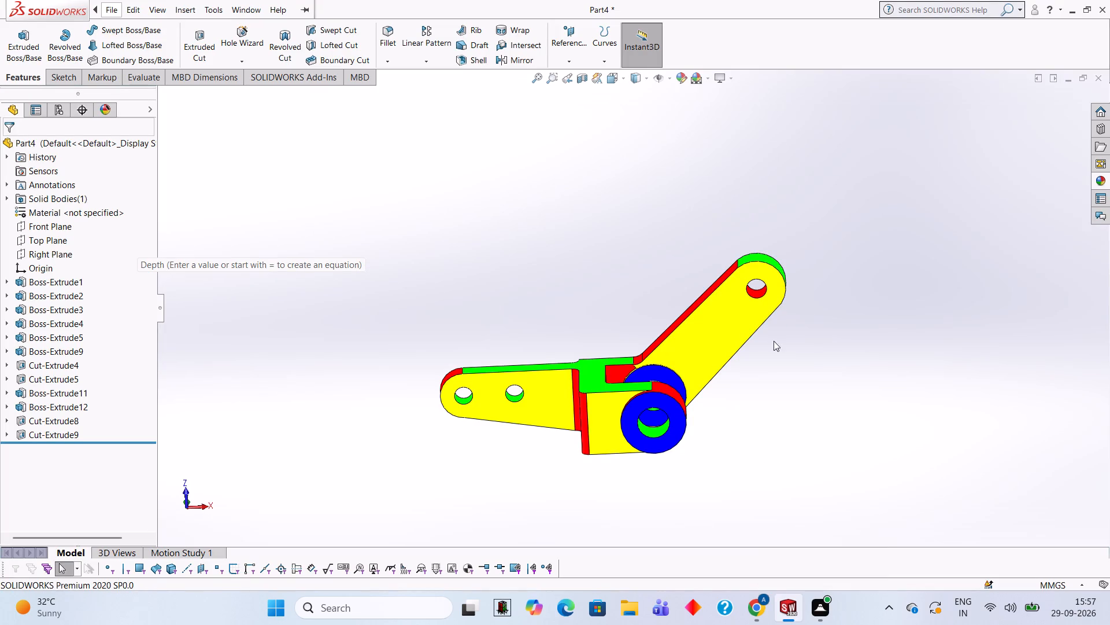
pyautogui.scroll(1, 765, 361)
pyautogui.scroll(-1, 752, 388)
pyautogui.scroll(-2, 655, 443)
pyautogui.moveTo(562, 448); pyautogui.dragTo(547, 403, button='middle')
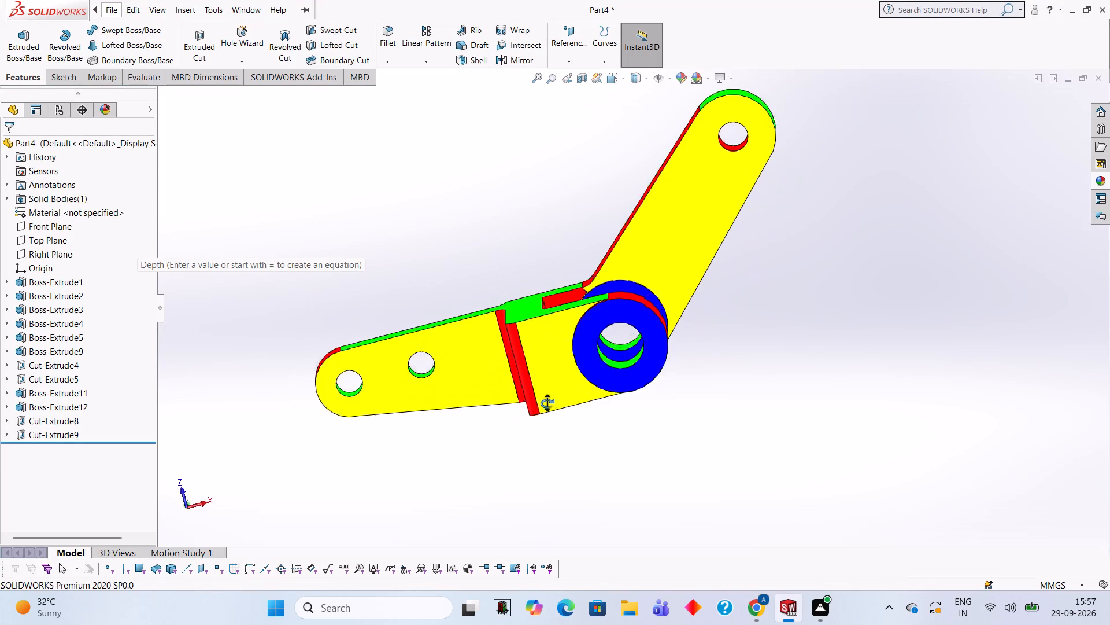
pyautogui.moveTo(547, 403); pyautogui.dragTo(552, 450, button='middle')
pyautogui.scroll(1, 565, 396)
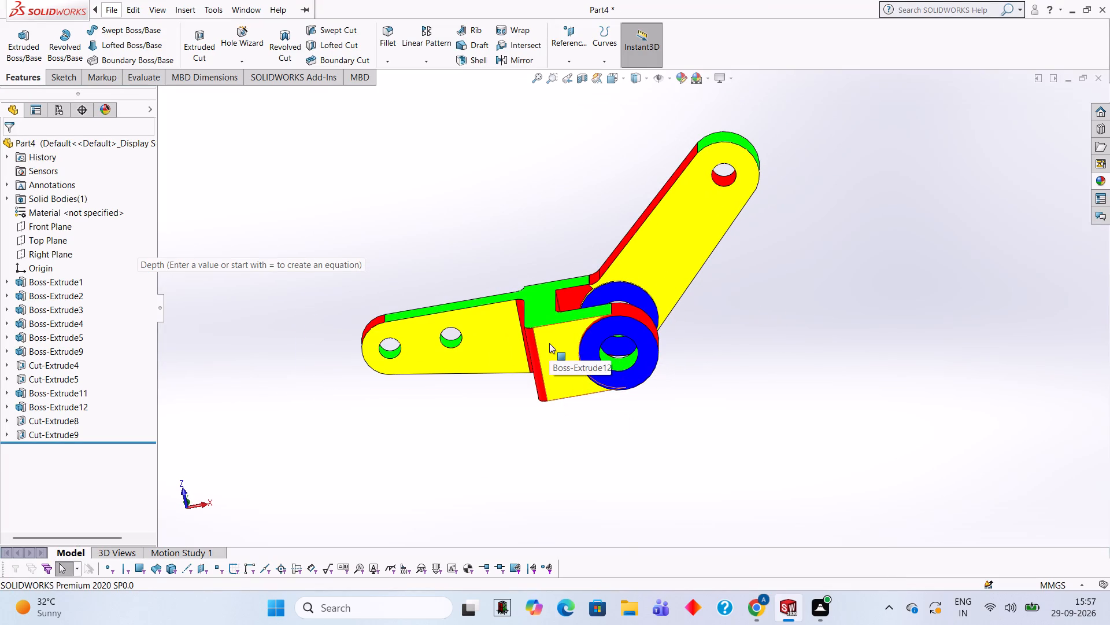
pyautogui.moveTo(717, 354); pyautogui.dragTo(772, 334, button='middle')
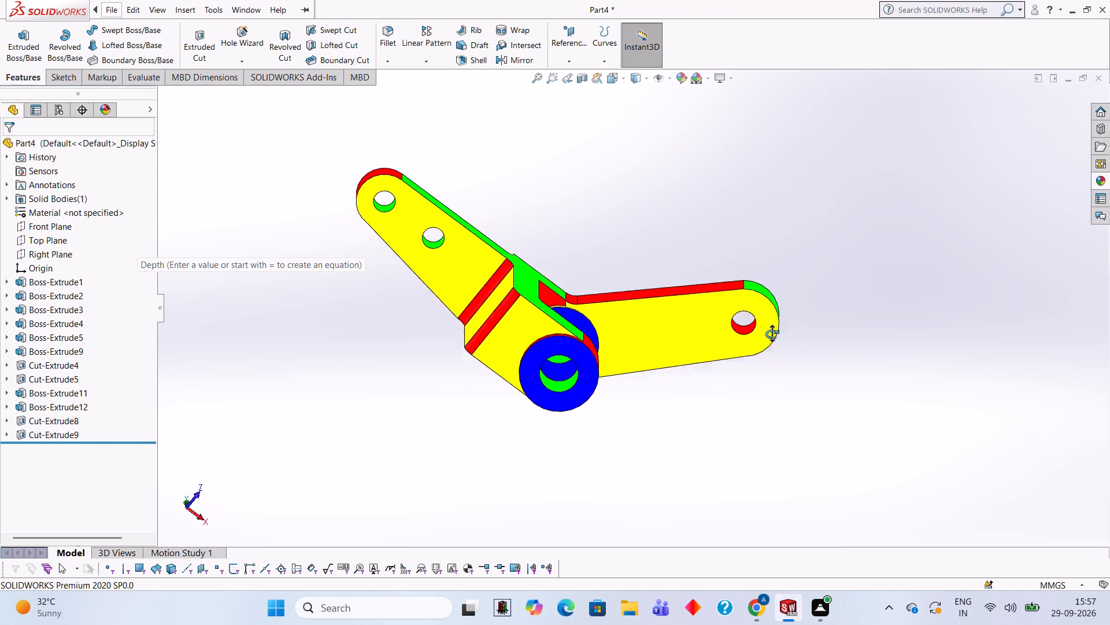
pyautogui.moveTo(772, 334); pyautogui.dragTo(720, 339, button='middle')
pyautogui.scroll(1, 684, 325)
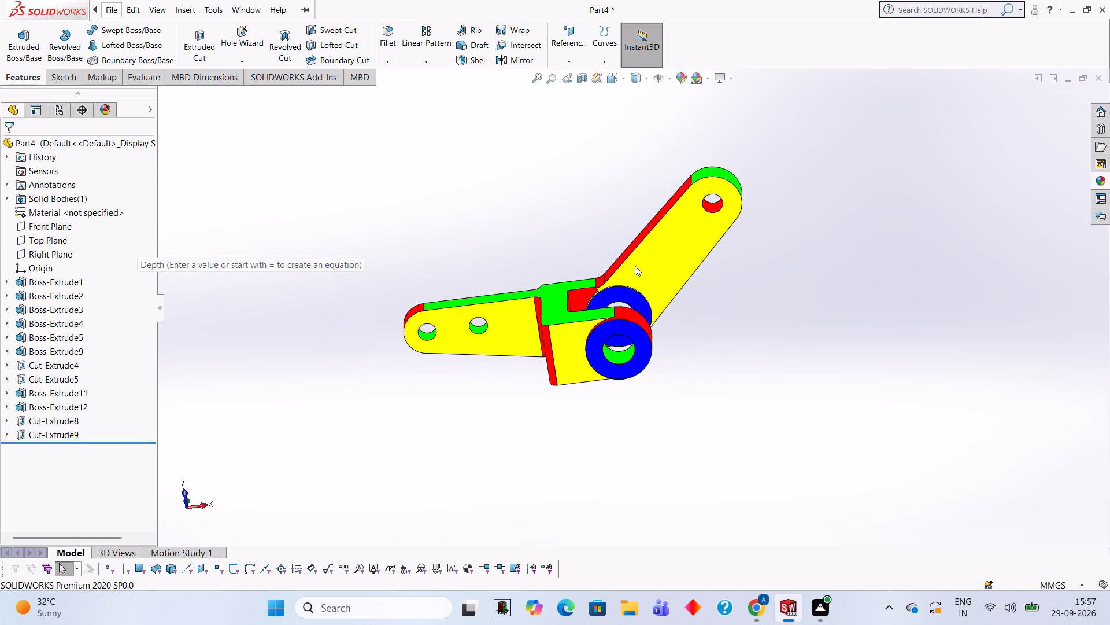
pyautogui.scroll(-2, 621, 220)
pyautogui.moveTo(791, 279); pyautogui.dragTo(744, 273, button='middle')
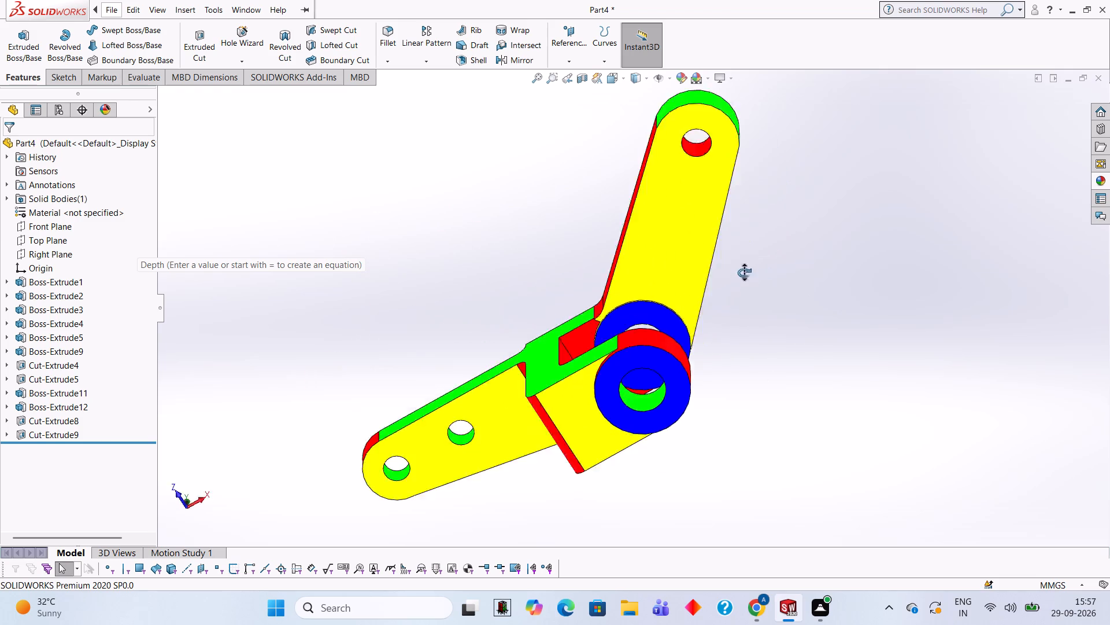
pyautogui.moveTo(744, 273); pyautogui.dragTo(802, 304, button='middle')
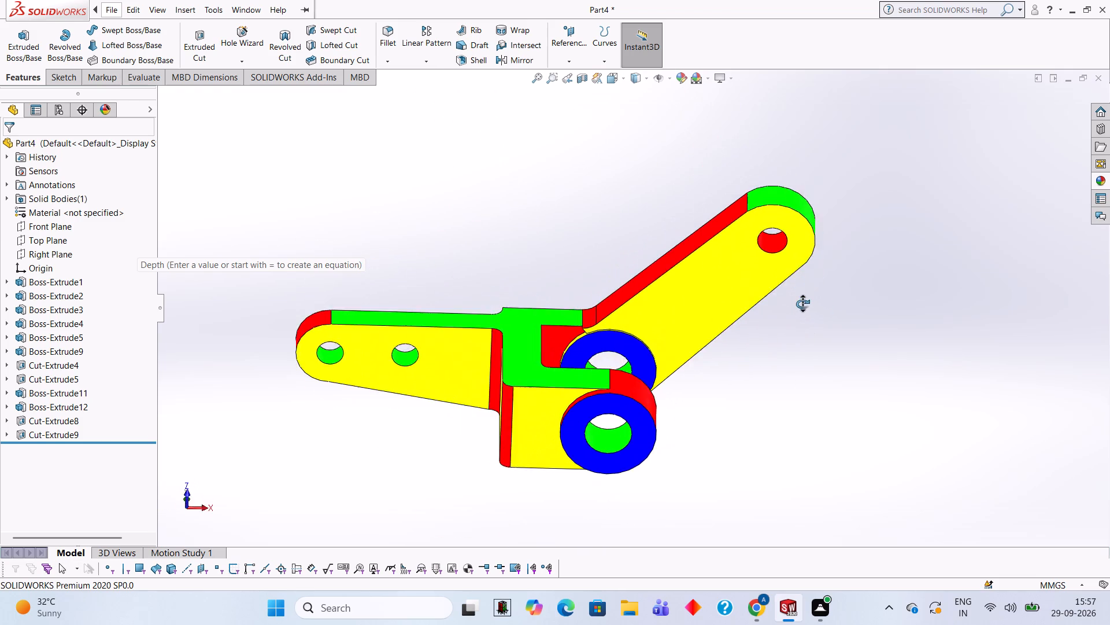
pyautogui.moveTo(802, 304); pyautogui.dragTo(787, 295, button='middle')
pyautogui.scroll(1, 726, 351)
pyautogui.scroll(-1, 728, 352)
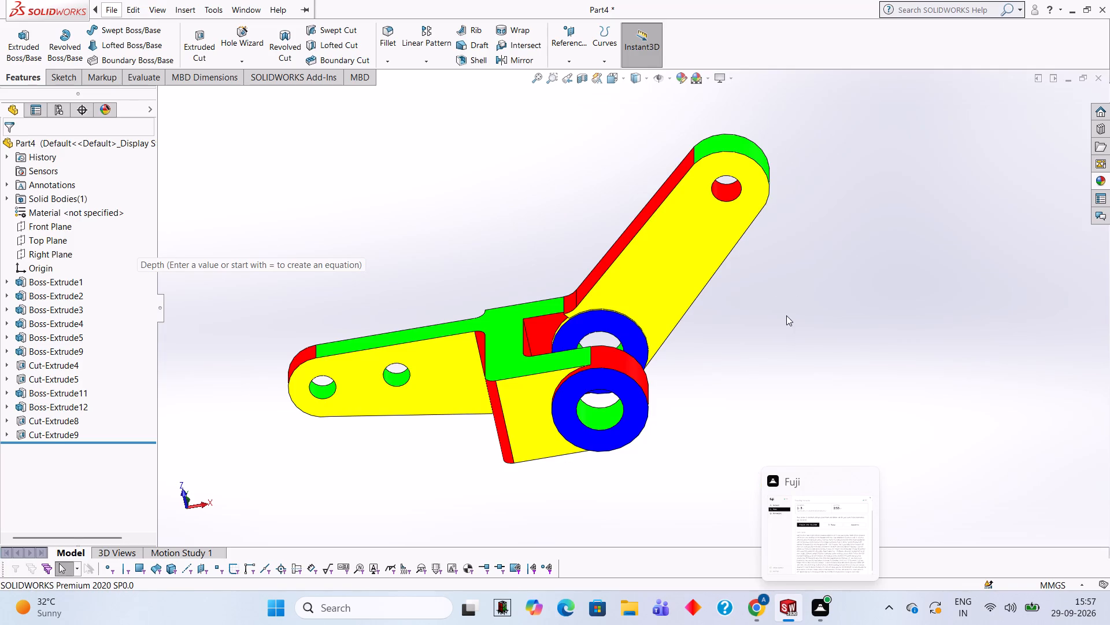
pyautogui.moveTo(786, 315); pyautogui.dragTo(795, 320, button='middle')
pyautogui.scroll(-1, 358, 341)
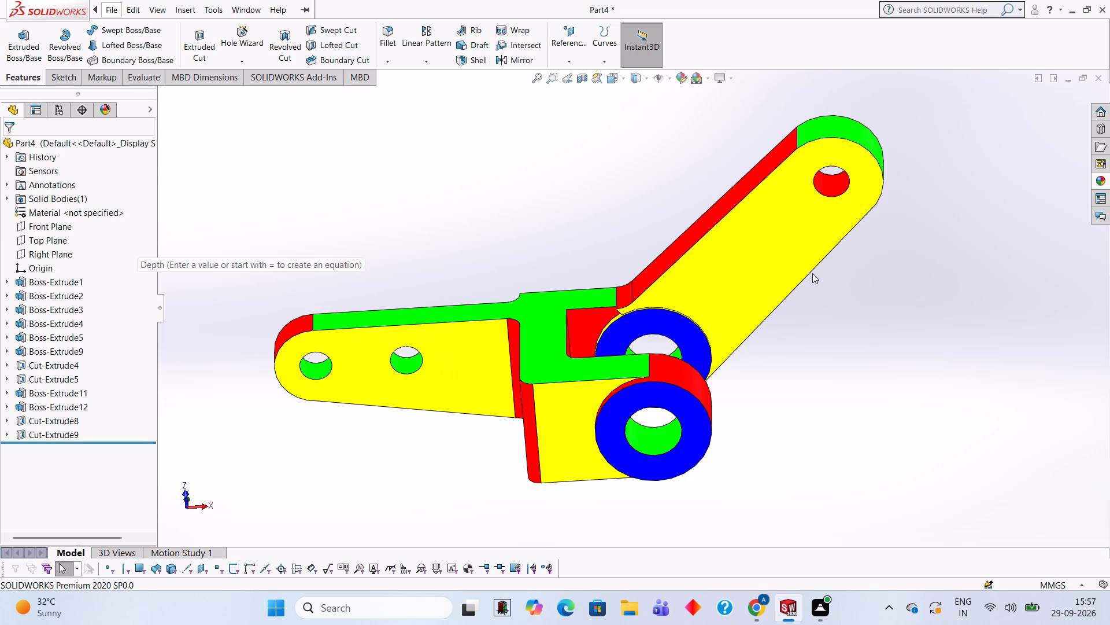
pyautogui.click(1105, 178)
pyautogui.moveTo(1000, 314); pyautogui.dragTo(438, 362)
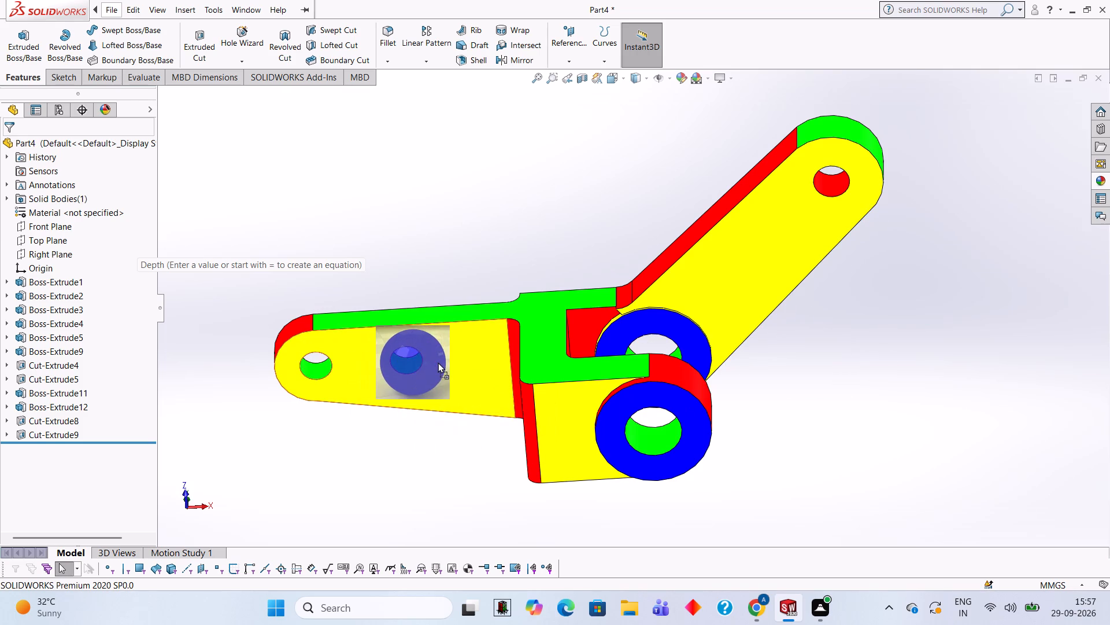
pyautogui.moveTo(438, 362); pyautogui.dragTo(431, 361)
# Apply the Blue LED appearance to the whole Cut-Extrude5 feature, covering the walls of both holes in the two-hole arm.
pyautogui.scroll(-4, 427, 361)
pyautogui.scroll(-2, 375, 372)
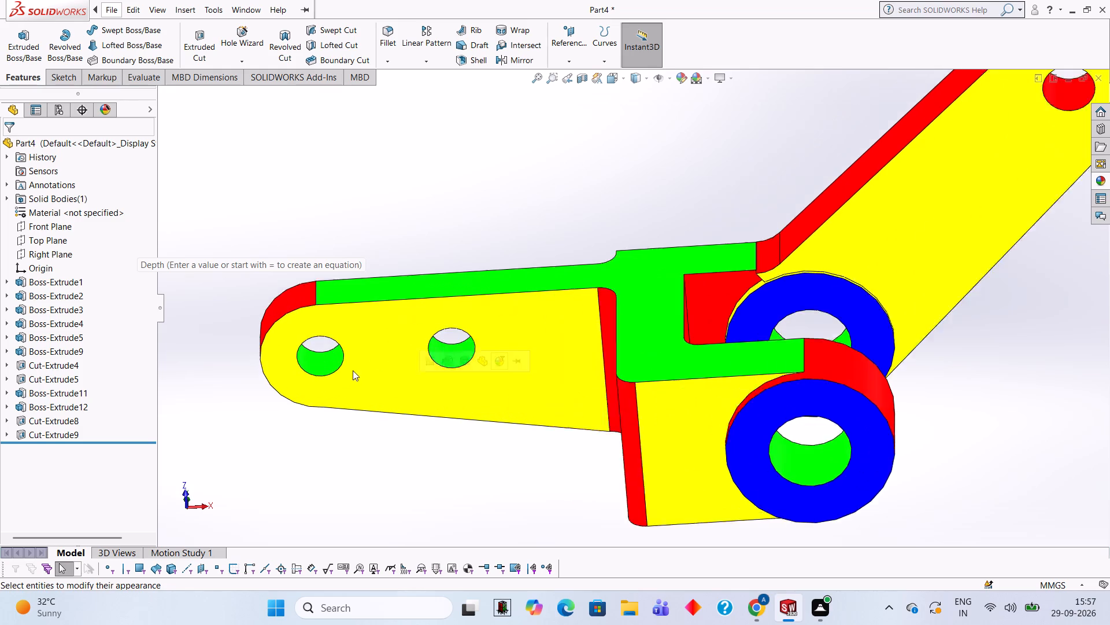
pyautogui.scroll(-1, 353, 370)
pyautogui.scroll(-1, 536, 347)
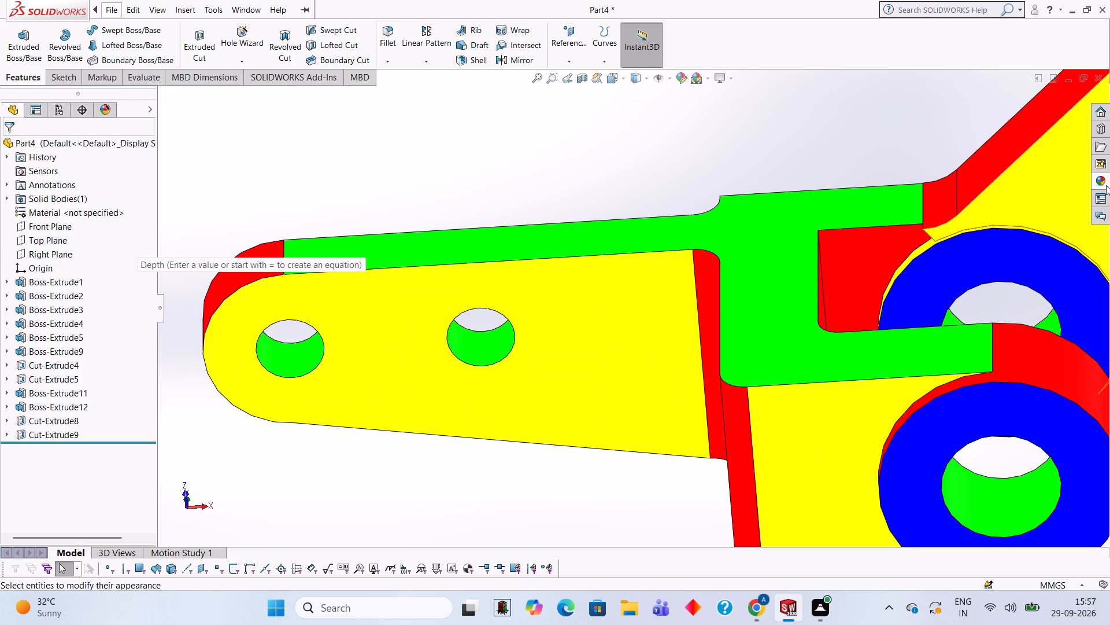
pyautogui.click(1102, 183)
pyautogui.moveTo(1003, 323); pyautogui.dragTo(498, 362)
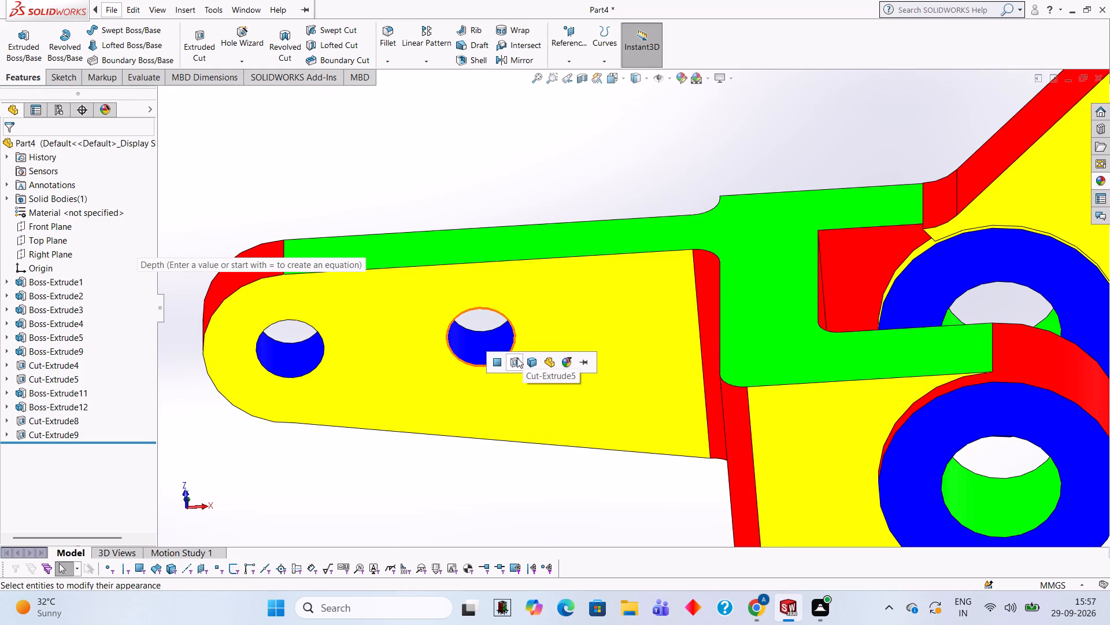
pyautogui.click(514, 361)
# Examine the whole bracket from the underside, checking the recoloured hole walls against the surrounding faces.
pyautogui.scroll(5, 517, 451)
pyautogui.moveTo(813, 421); pyautogui.dragTo(819, 400, button='middle')
pyautogui.scroll(-2, 891, 344)
pyautogui.middleClick(883, 346)
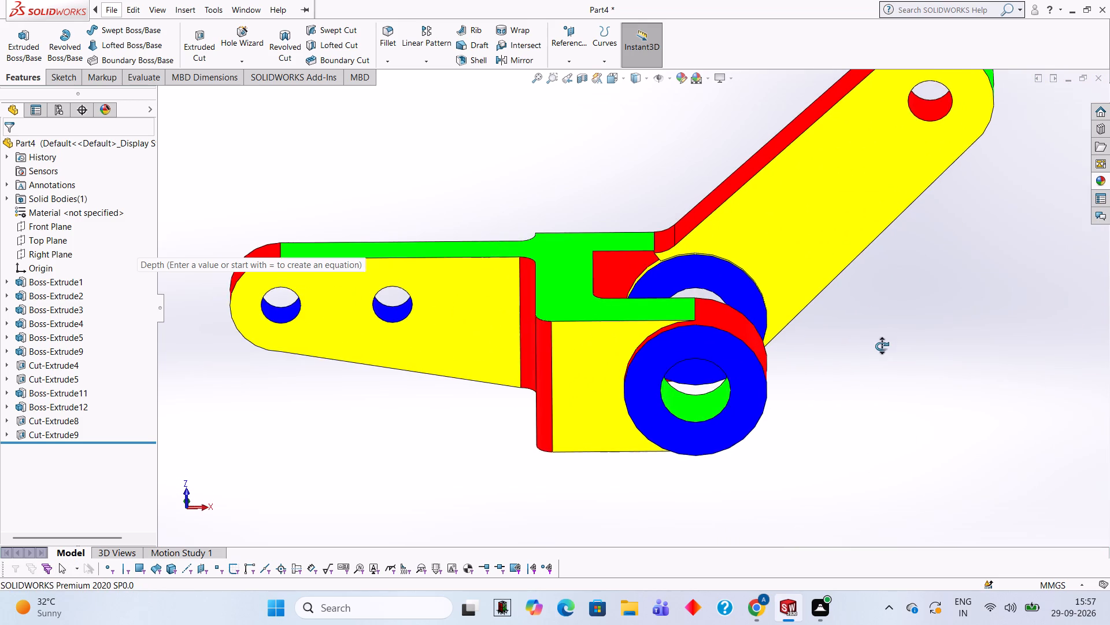
pyautogui.scroll(2, 882, 346)
pyautogui.scroll(1, 820, 316)
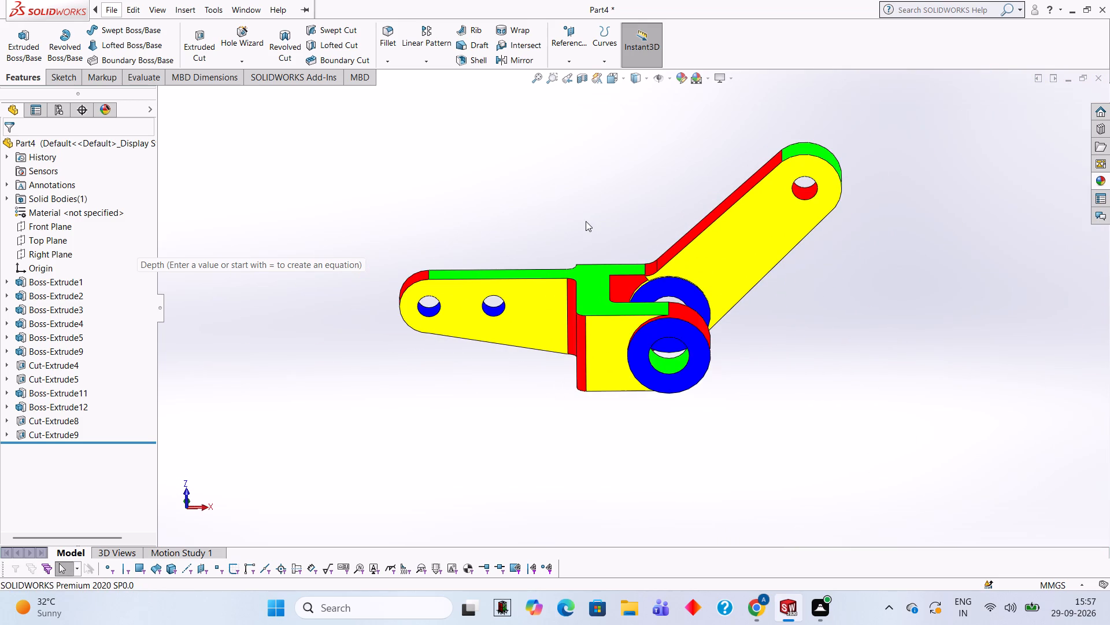
pyautogui.scroll(-1, 586, 221)
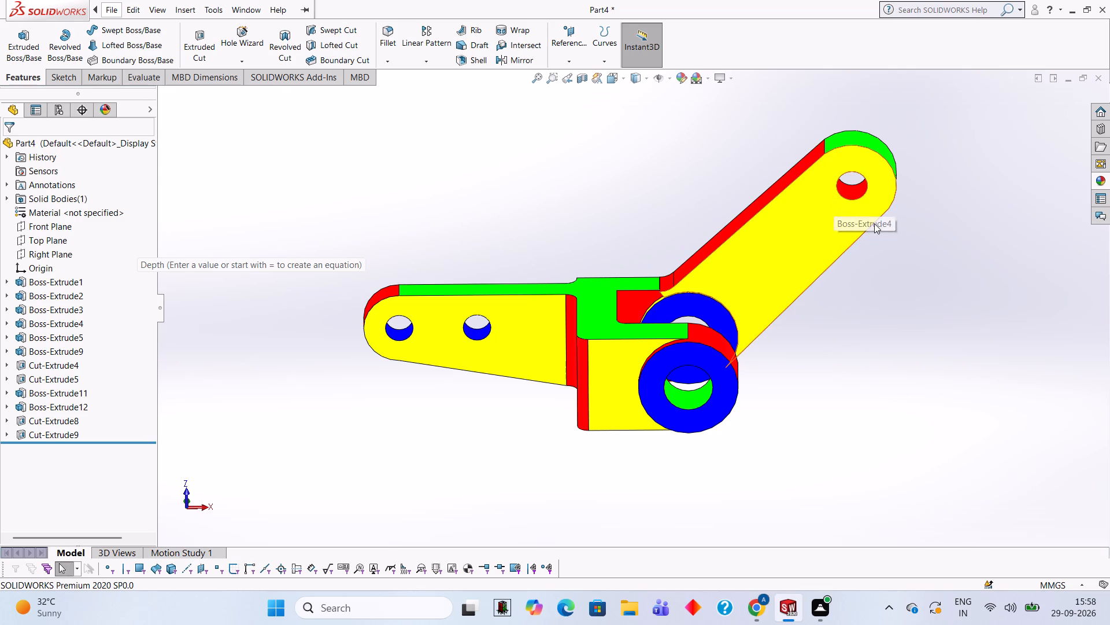
pyautogui.scroll(1, 711, 209)
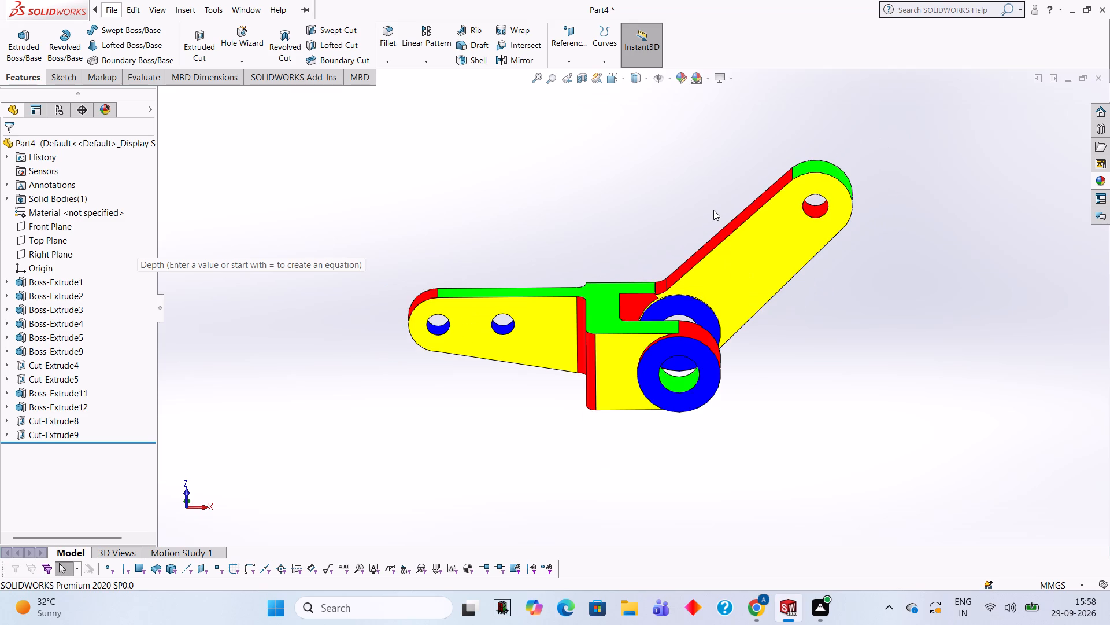
# Examine the fully coloured bracket from several angles, checking the arms, ring bosses and hole walls.
pyautogui.scroll(-2, 717, 212)
pyautogui.scroll(2, 479, 391)
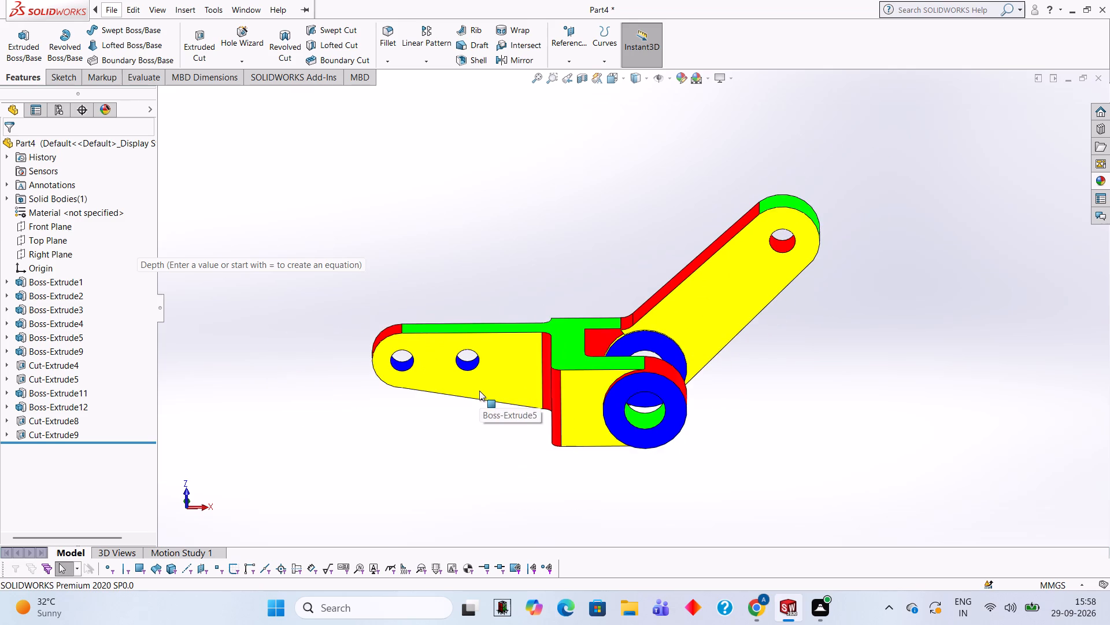
pyautogui.scroll(-1, 487, 401)
pyautogui.scroll(-1, 670, 230)
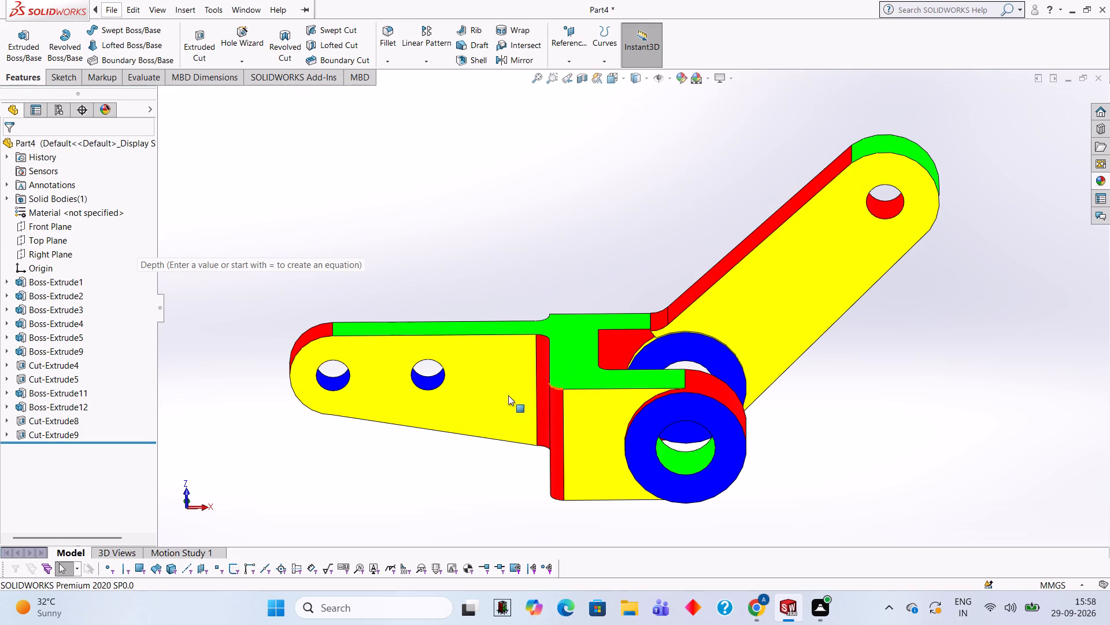
pyautogui.scroll(3, 789, 356)
pyautogui.moveTo(808, 331); pyautogui.dragTo(499, 434, button='middle')
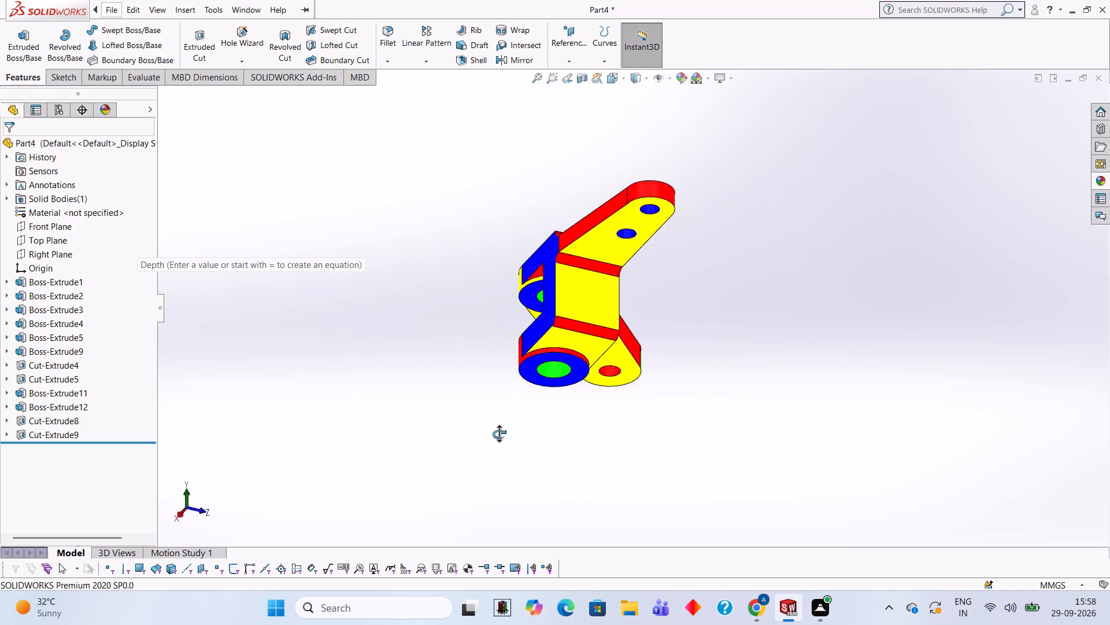
pyautogui.moveTo(499, 434); pyautogui.dragTo(799, 229, button='middle')
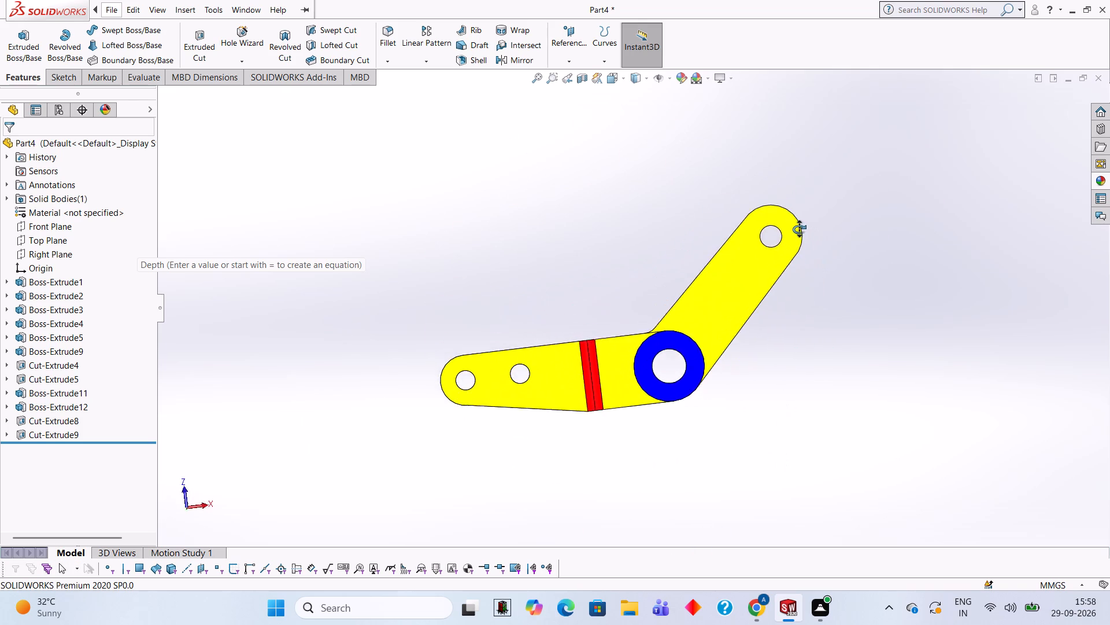
pyautogui.moveTo(799, 229); pyautogui.dragTo(803, 346, button='middle')
pyautogui.scroll(2, 761, 339)
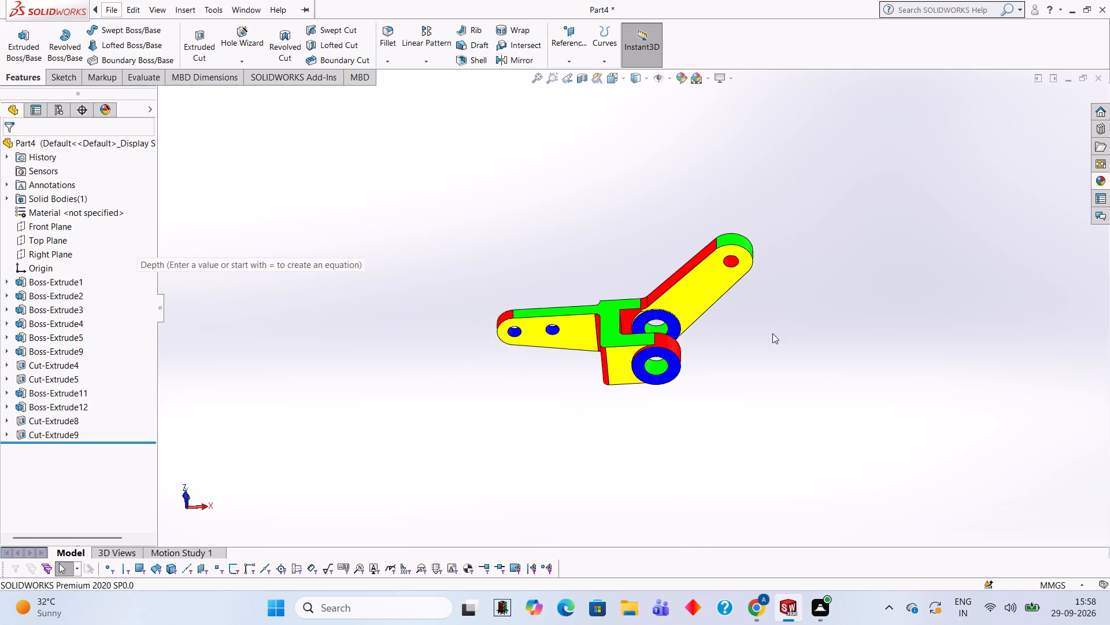
pyautogui.scroll(-2, 769, 336)
pyautogui.scroll(-1, 468, 238)
pyautogui.moveTo(587, 214); pyautogui.dragTo(607, 223, button='middle')
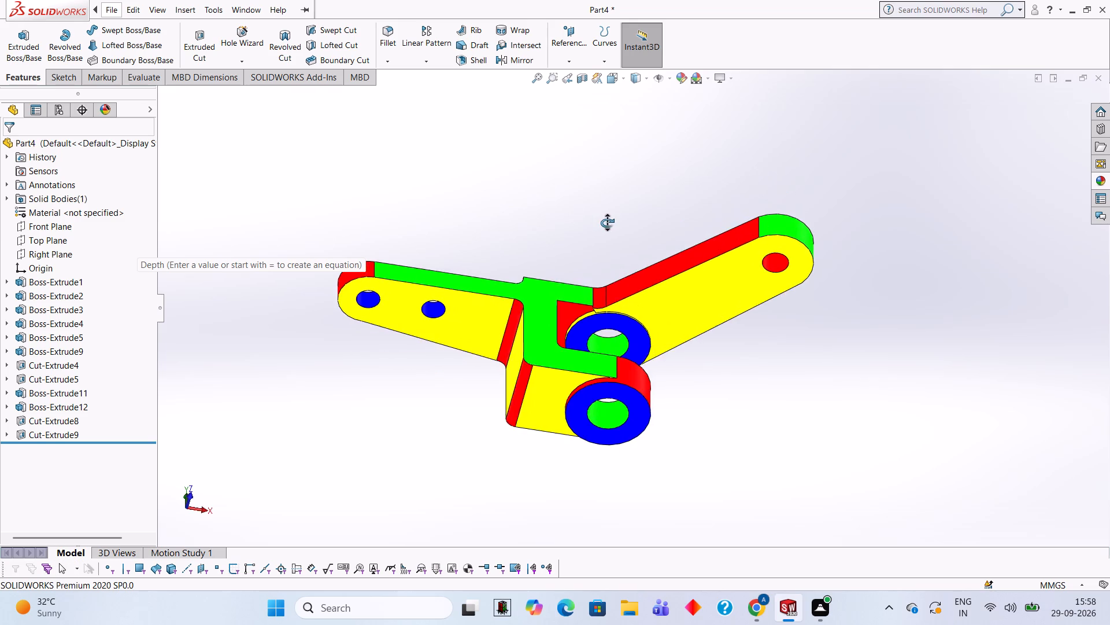
pyautogui.moveTo(607, 223); pyautogui.dragTo(590, 192, button='middle')
pyautogui.scroll(-1, 605, 226)
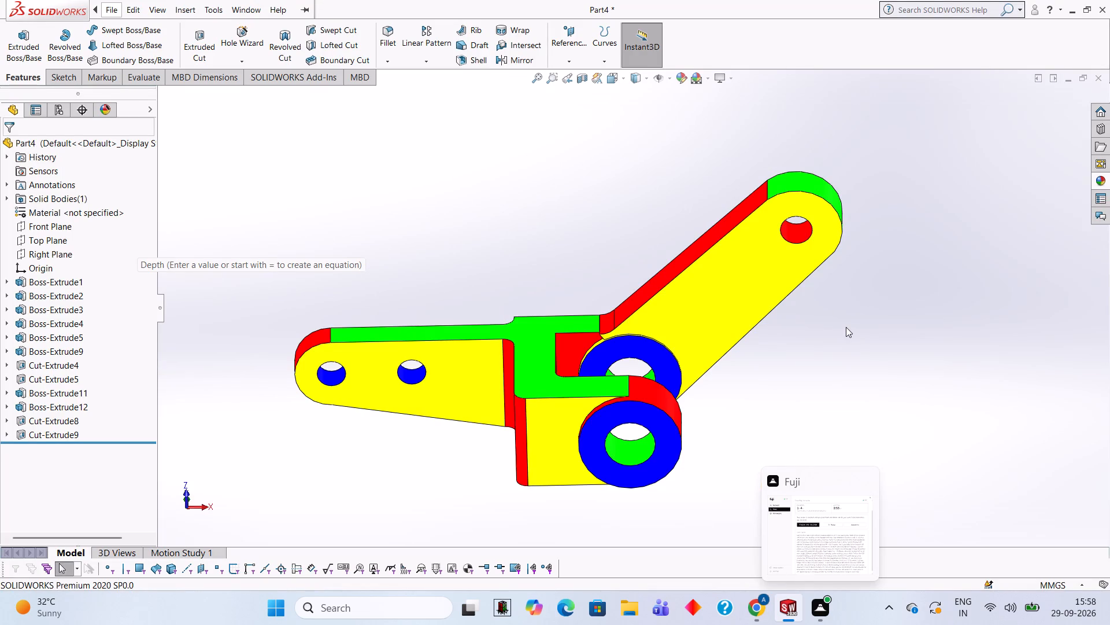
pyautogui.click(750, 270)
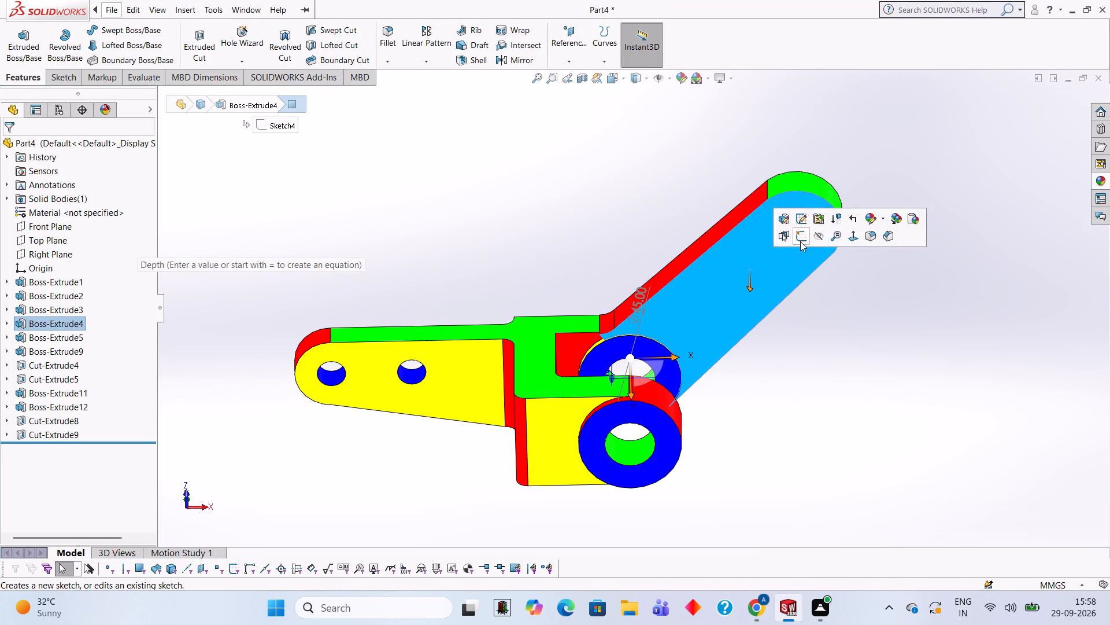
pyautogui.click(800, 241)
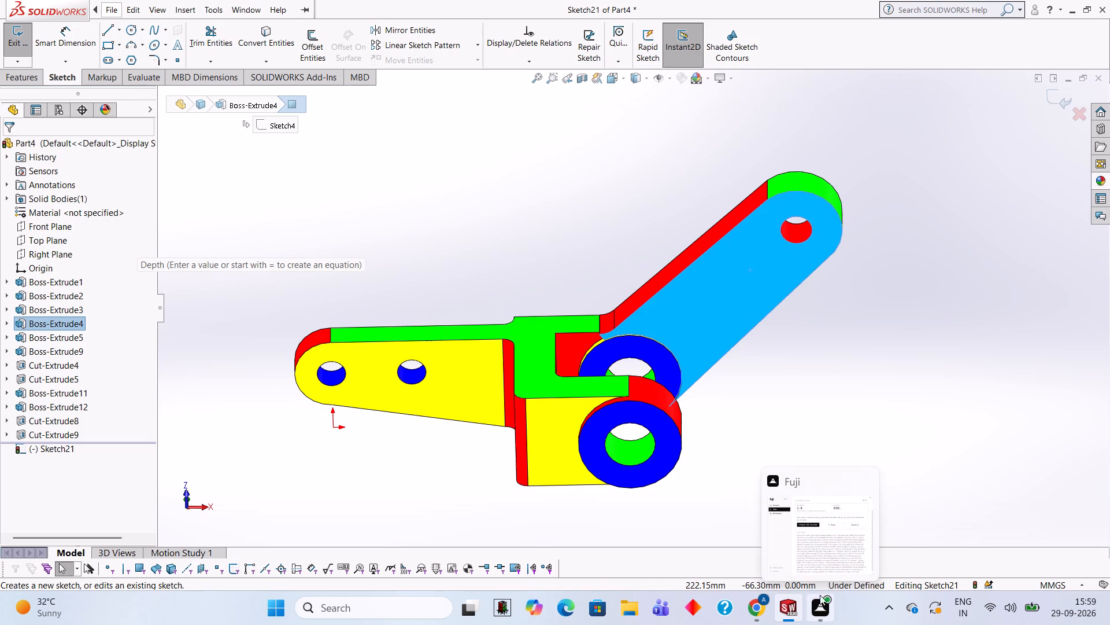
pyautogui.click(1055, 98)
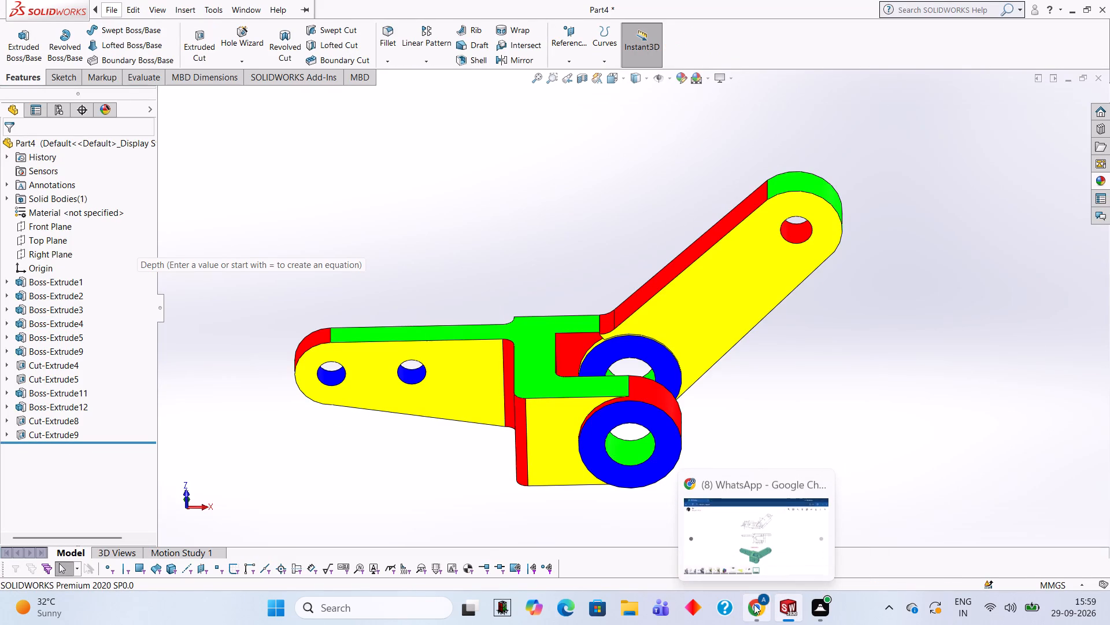
# Save the part in the Documents folder as a SOLIDWORKS Part file named DDDDD.
pyautogui.hotkey('ctrl', 's')
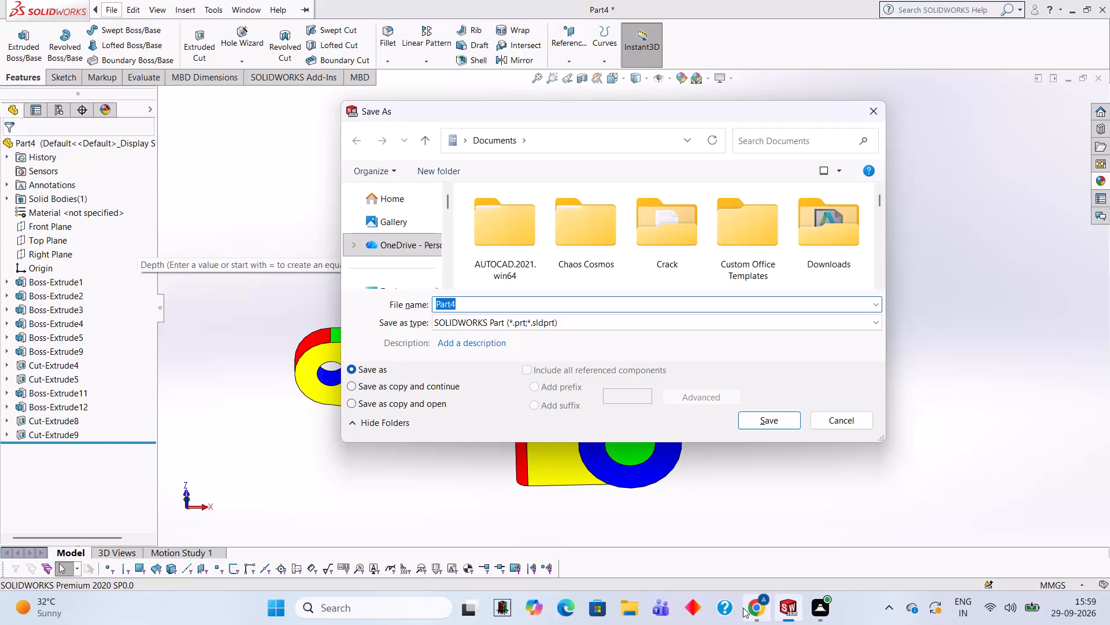
pyautogui.write('DDDDD')
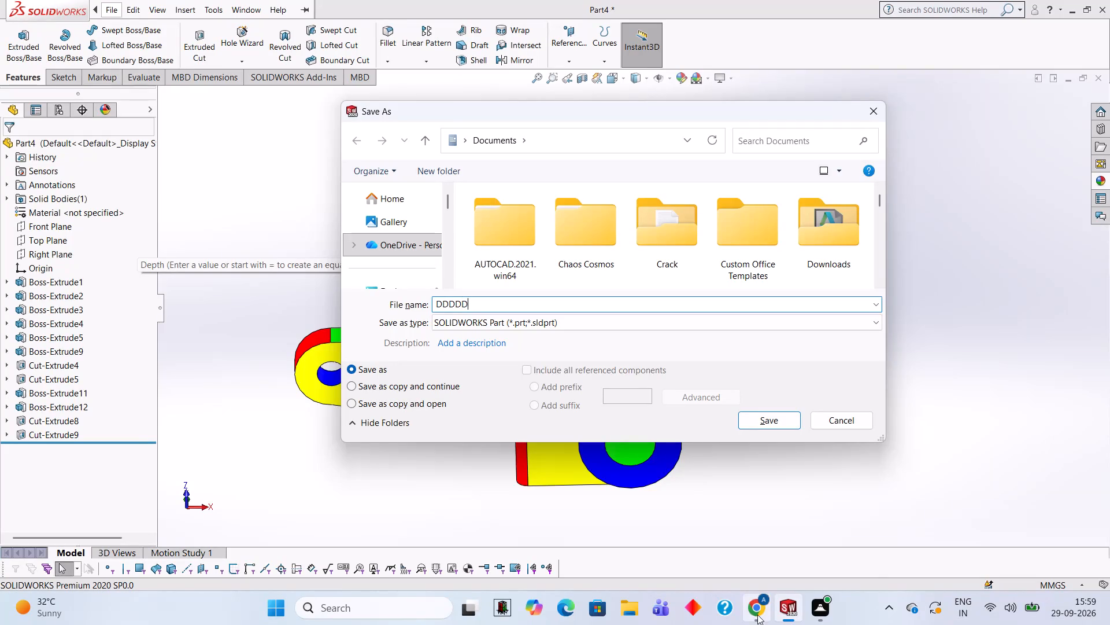
pyautogui.click(787, 418)
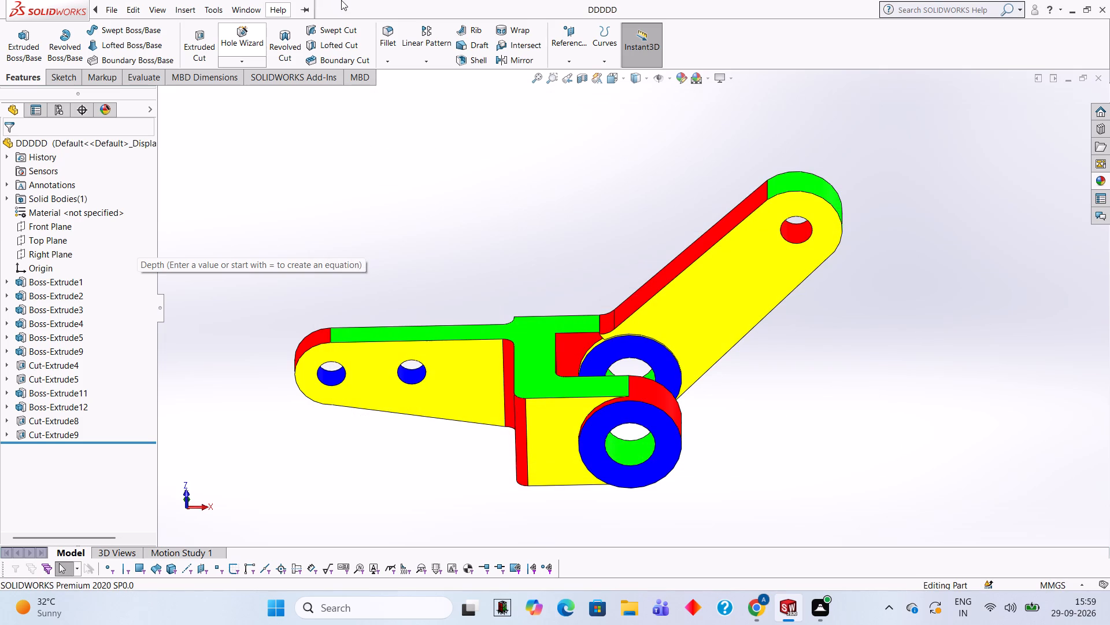
# Save a copy of the bracket in Adobe Portable Document Format (*.pdf) as DDDDD in the Documents folder.
pyautogui.click(343, 2)
pyautogui.click(198, 3)
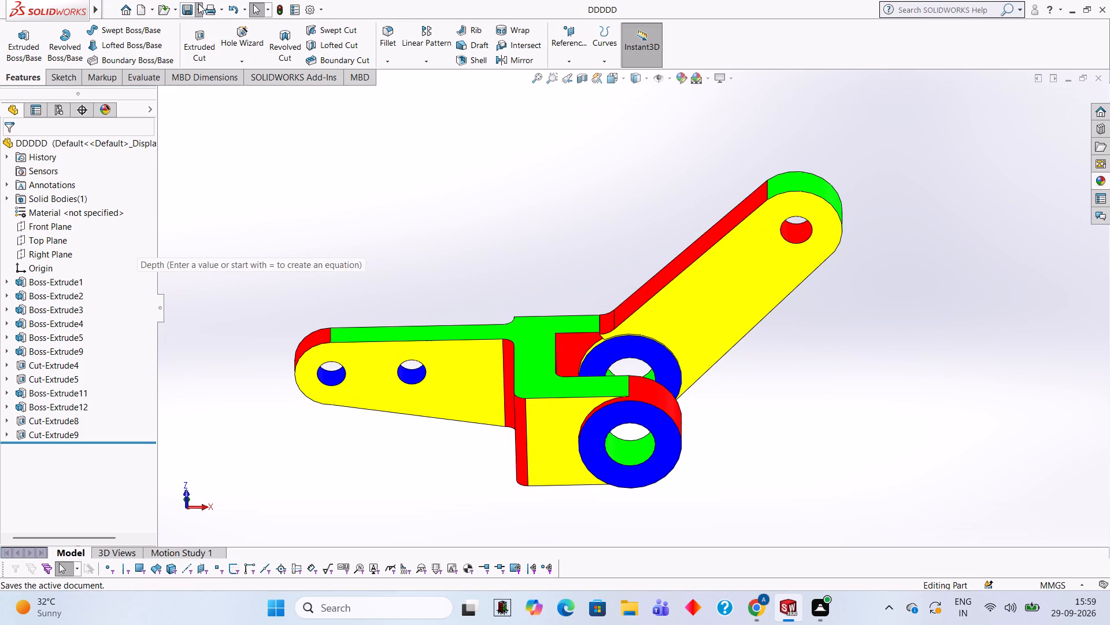
pyautogui.click(201, 9)
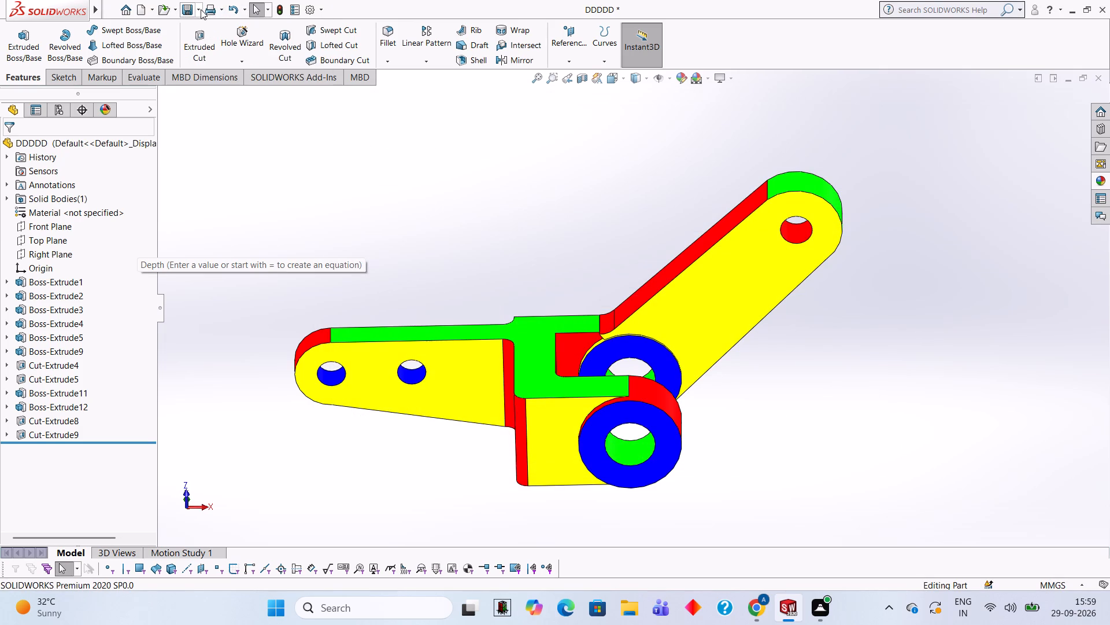
pyautogui.click(195, 6)
pyautogui.click(206, 38)
pyautogui.click(608, 323)
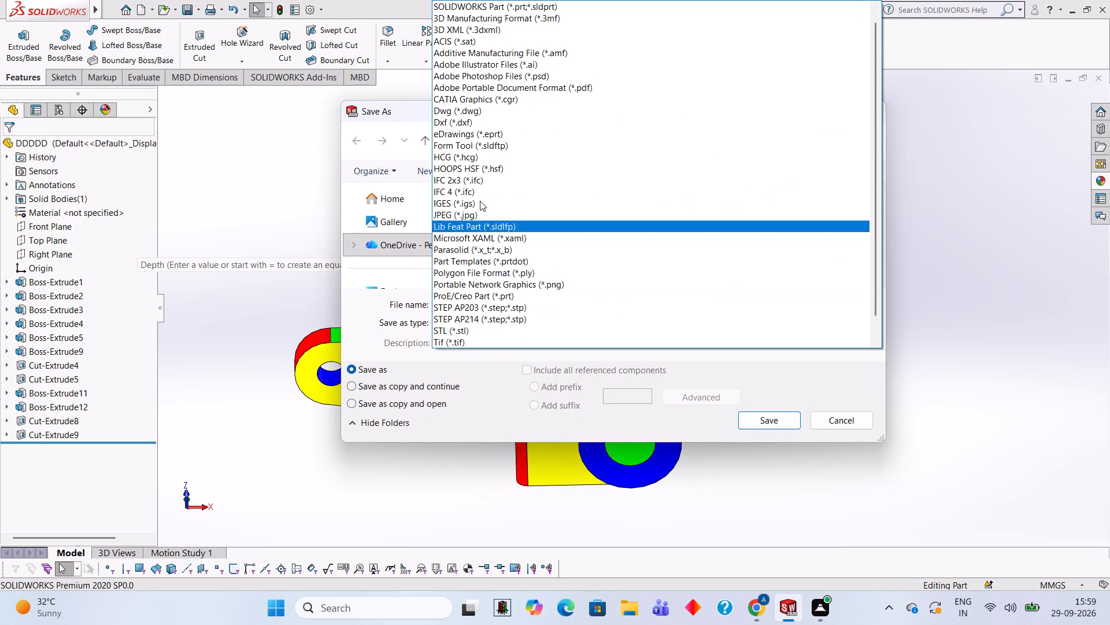
pyautogui.click(528, 92)
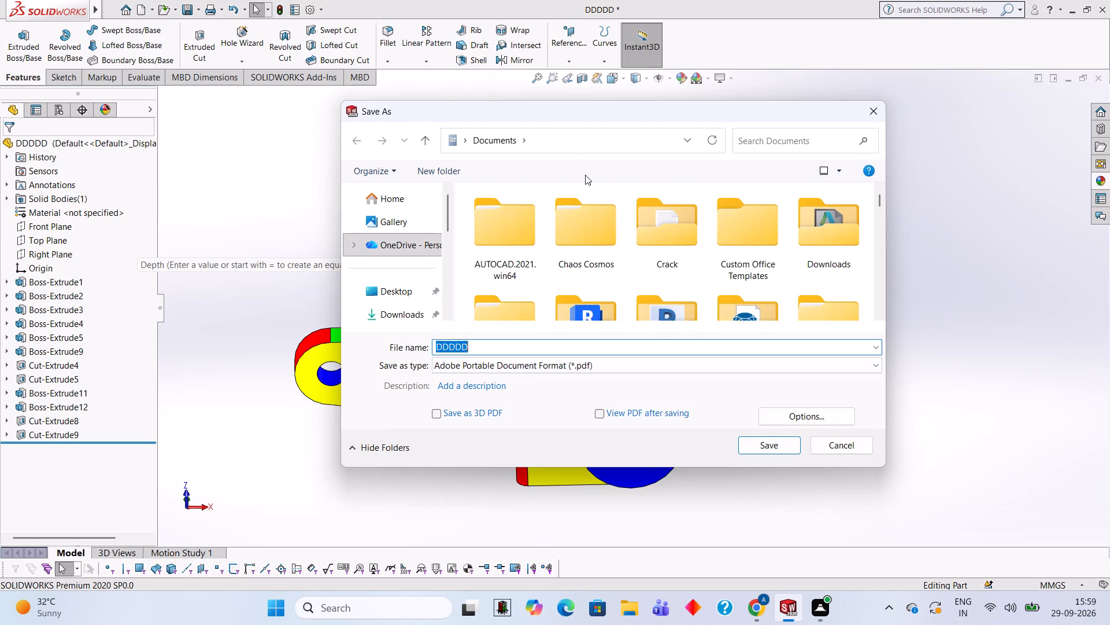
pyautogui.click(790, 446)
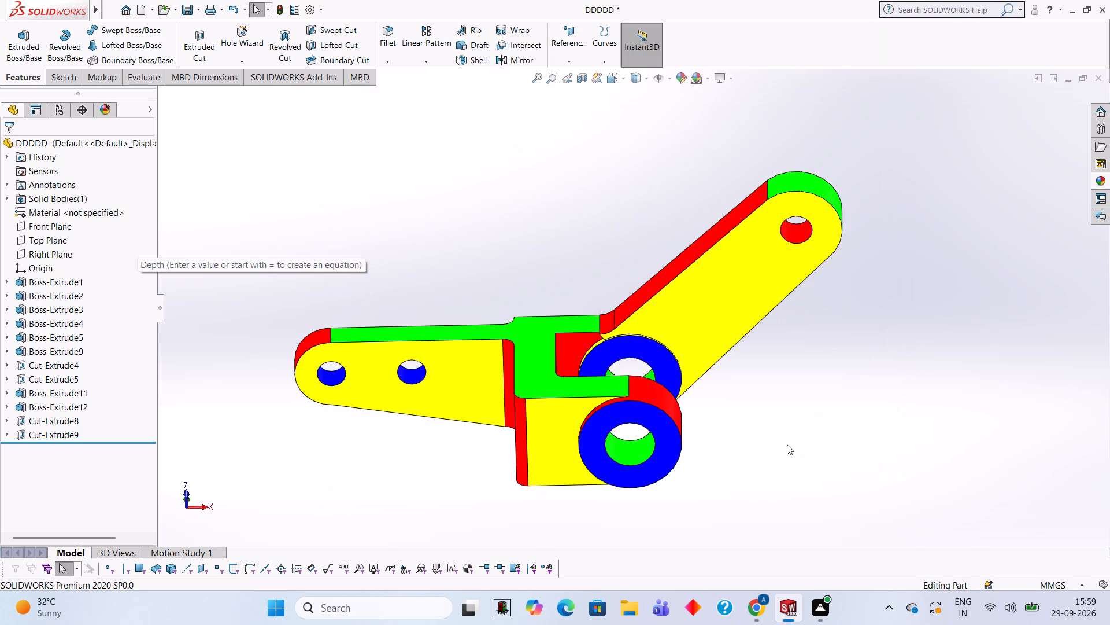